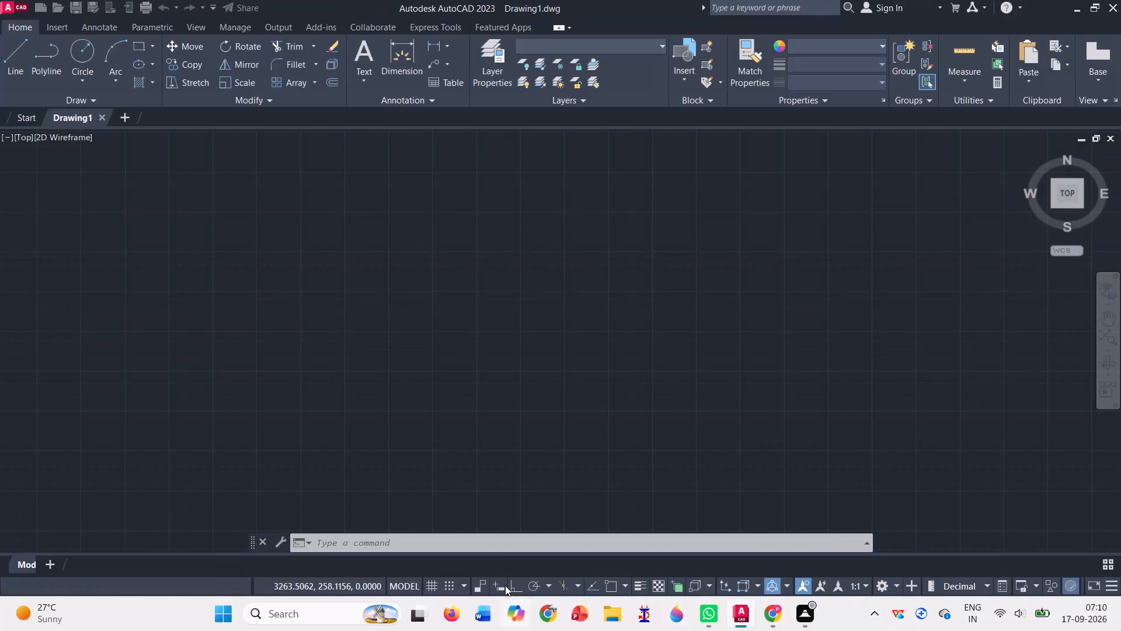
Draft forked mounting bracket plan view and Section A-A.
Turn on command log file recording for the drawing with LOGFILEON.
left_click(503, 540)
type("log")
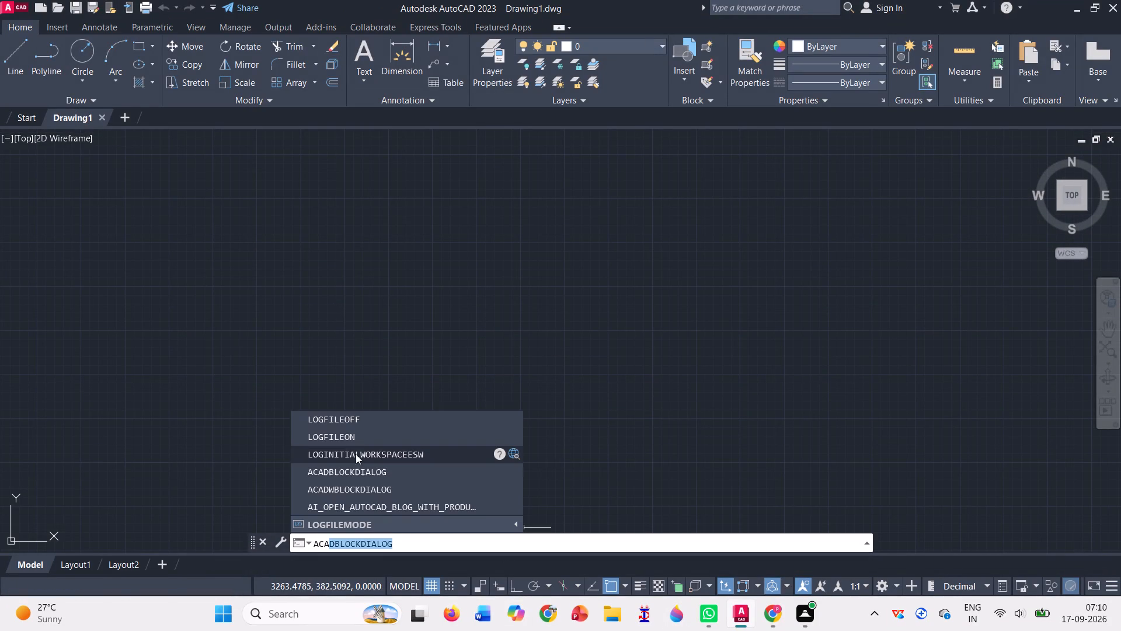
left_click(355, 434)
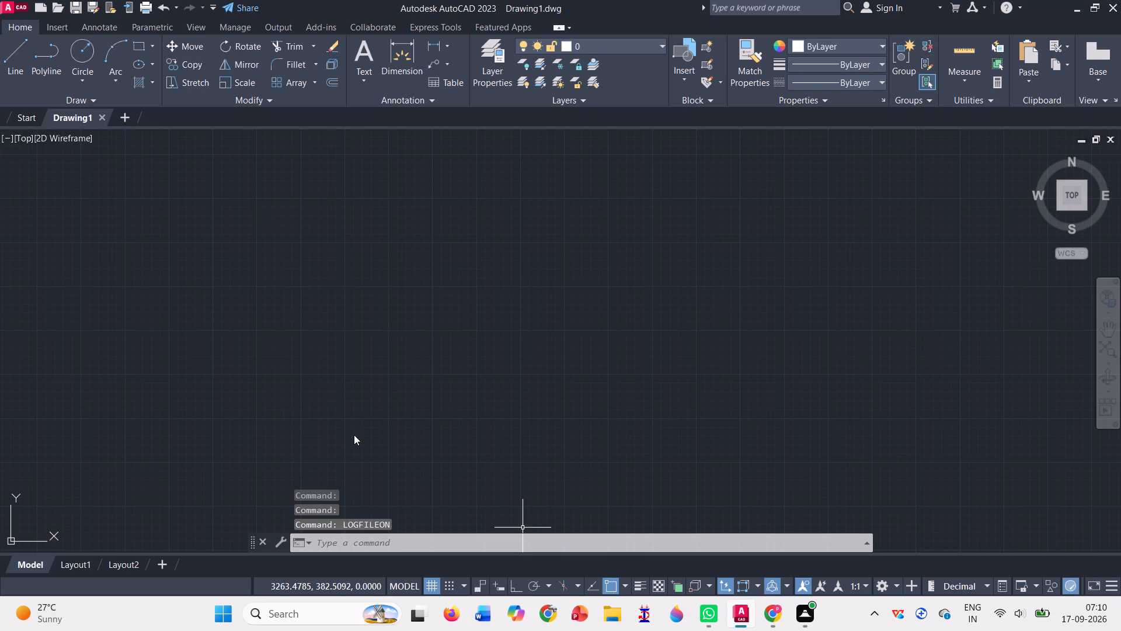
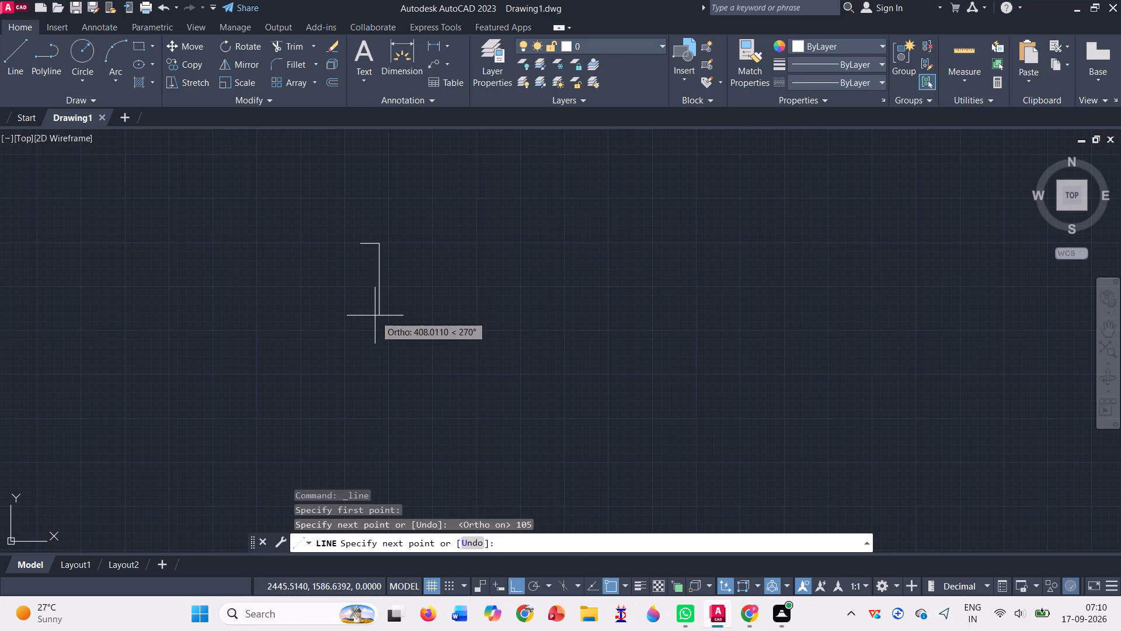
Finish the stepped outline with line segments 15 down, 70 left, 3 down and 35 left, closing it at the starting corner.
type("15")
key("Return")
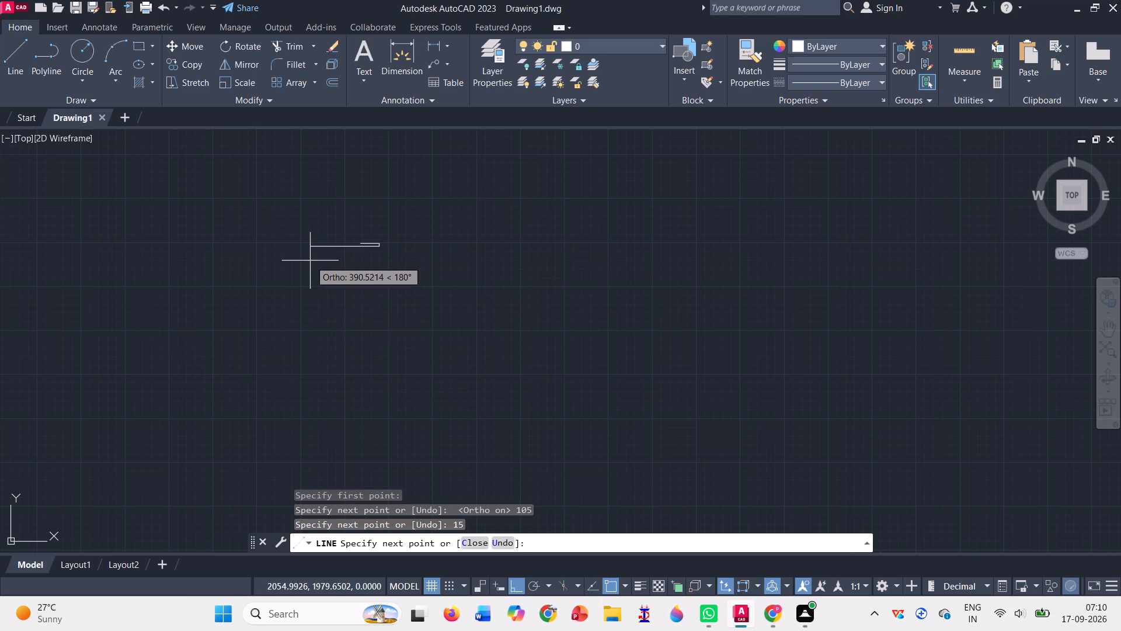
scroll(310, 261, "up", 2)
scroll(428, 196, "up", 2)
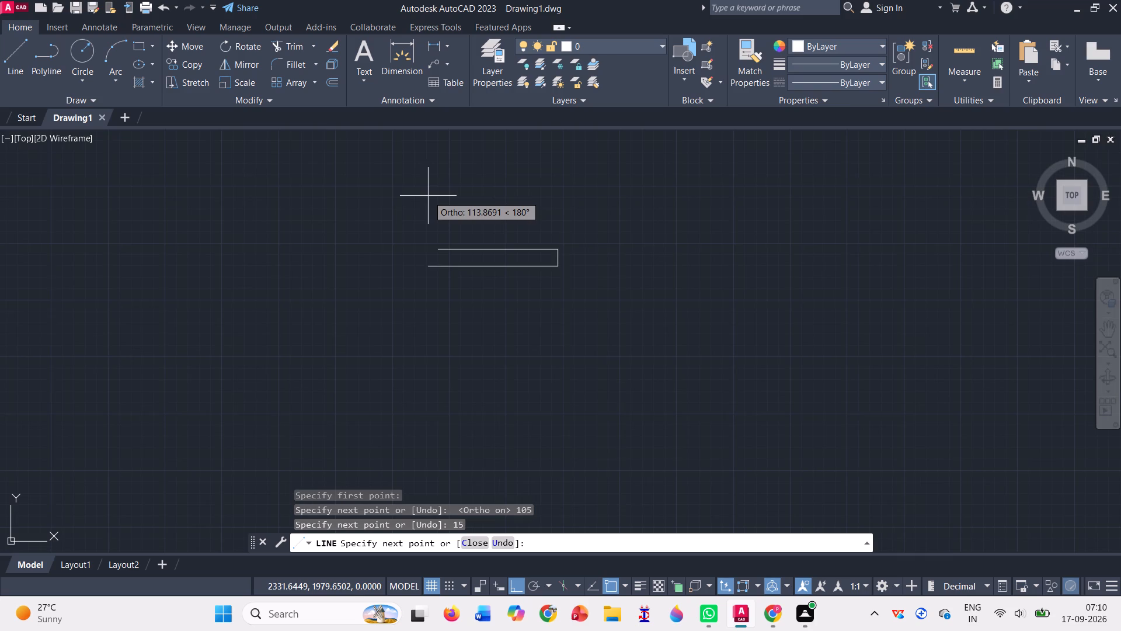
scroll(428, 196, "up", 1)
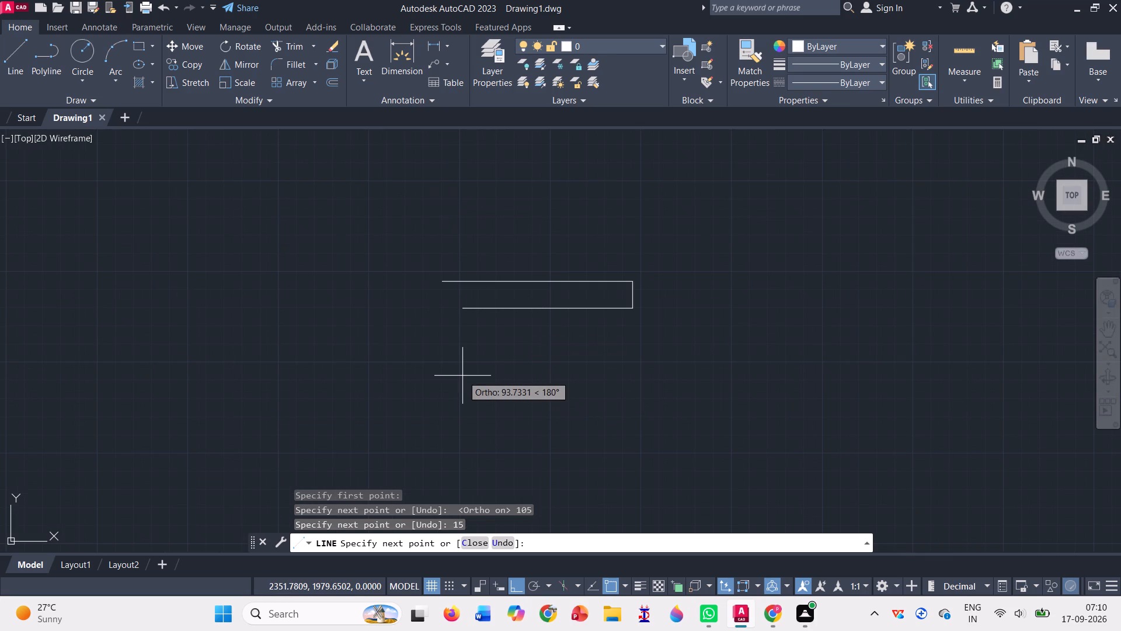
type("70")
key("Return")
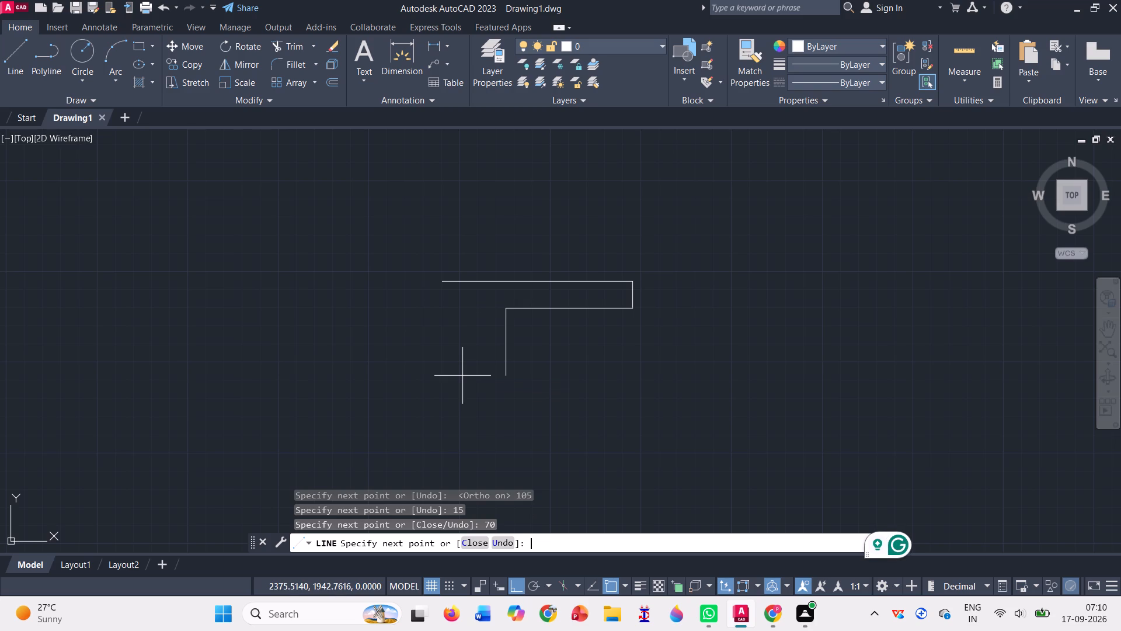
key("3")
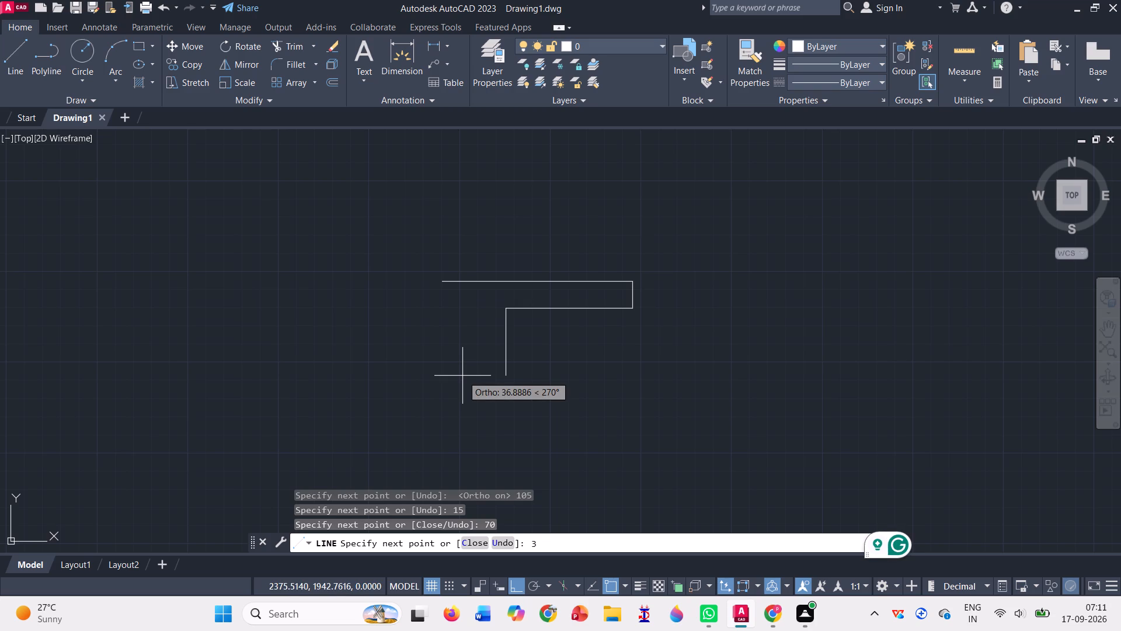
key("Return")
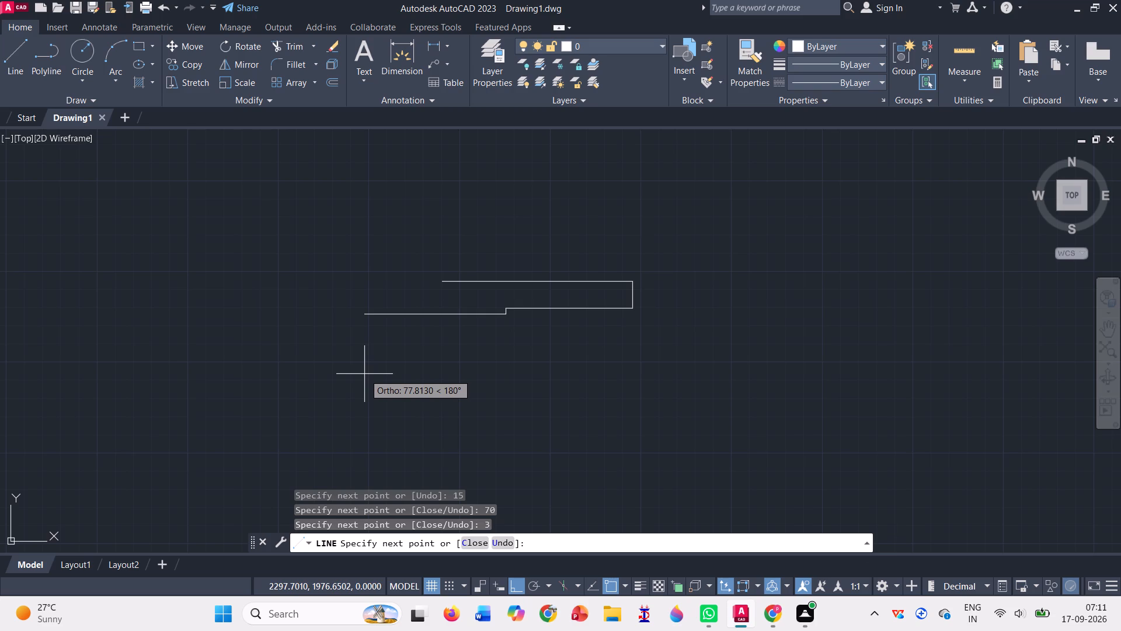
type("35")
key("Return")
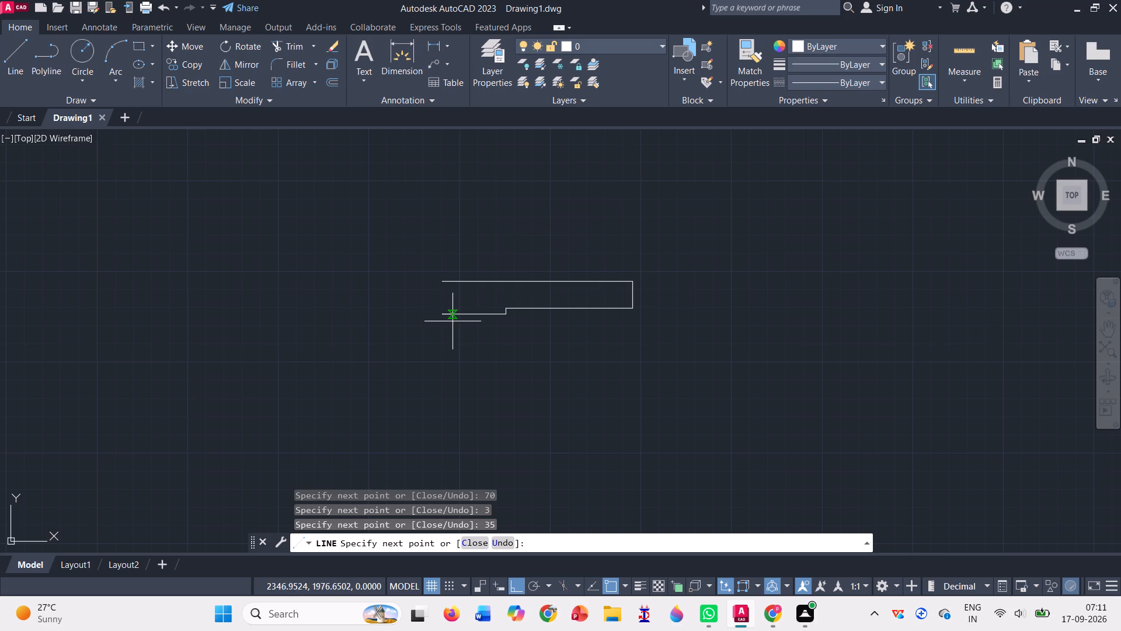
left_click(438, 281)
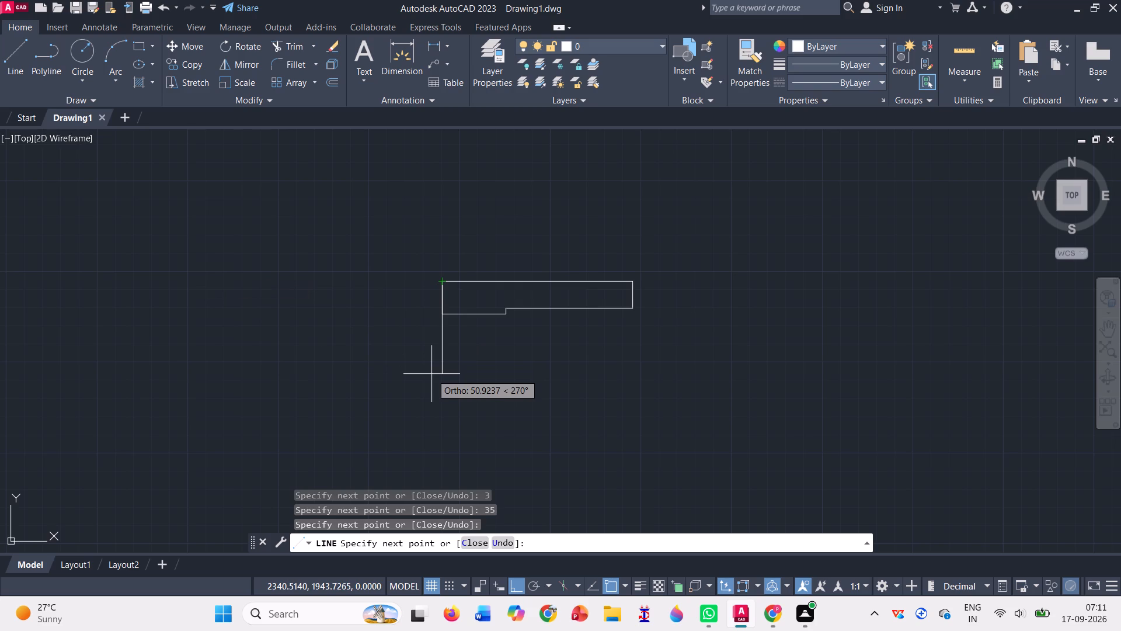
key("Escape")
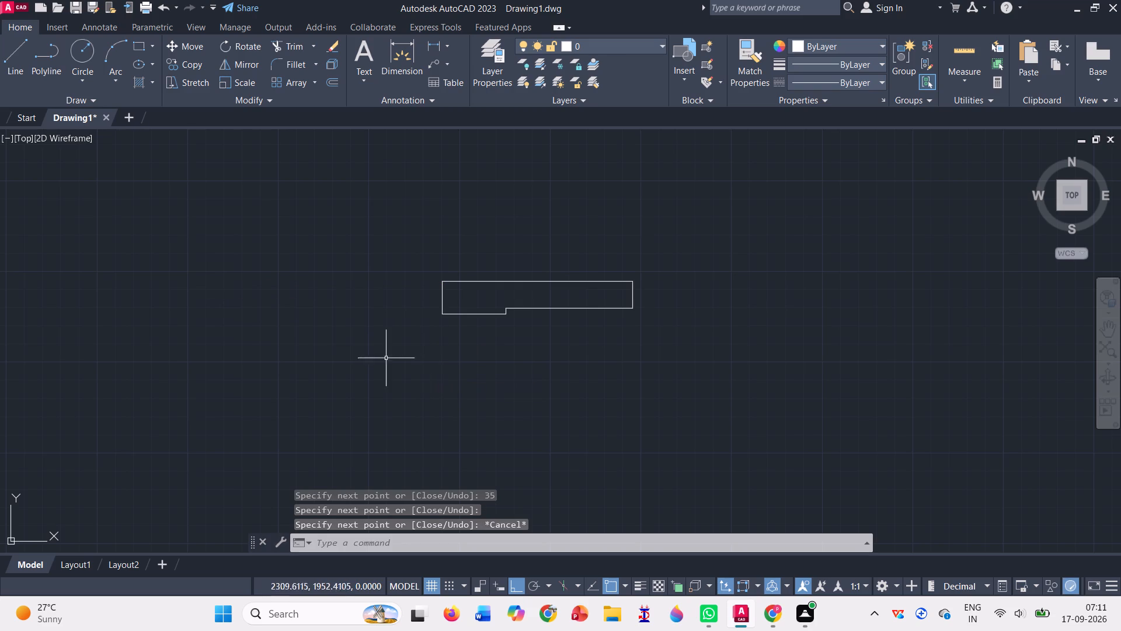
Draw a 5-unit vertical line downward from the outline's lower-left corner.
left_click(26, 54)
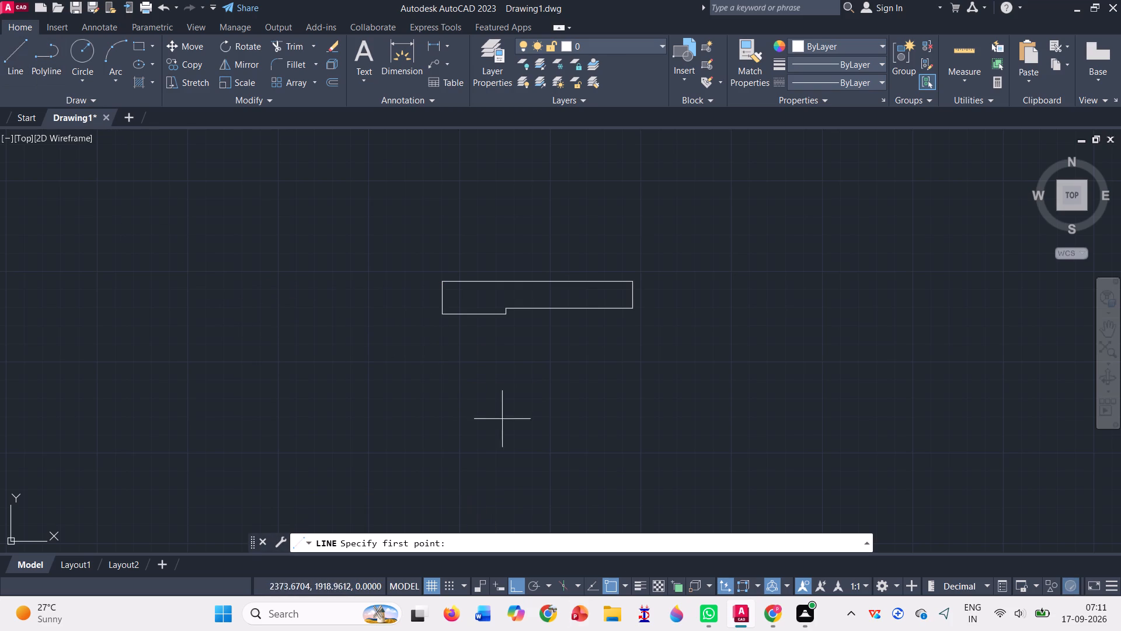
left_click(444, 312)
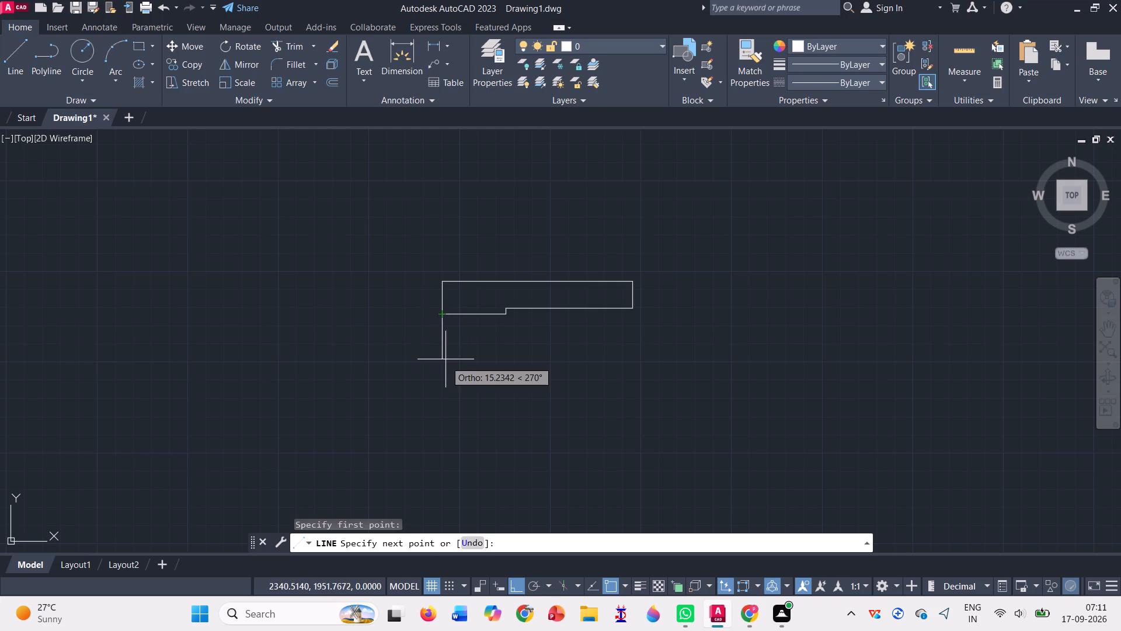
key("5")
key("Return")
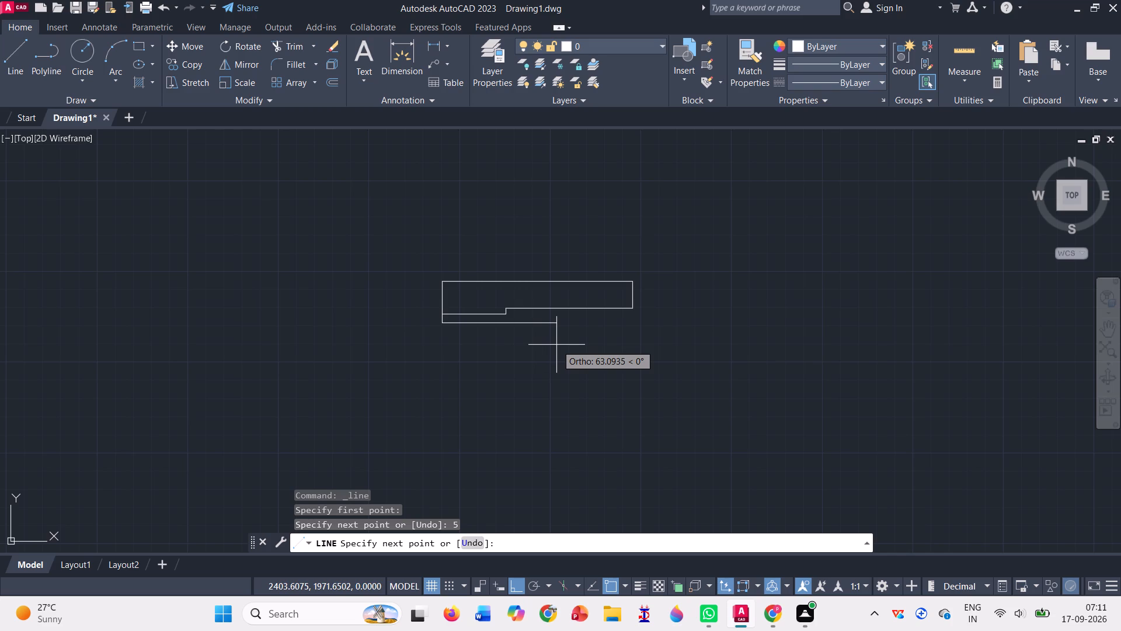
key("Escape")
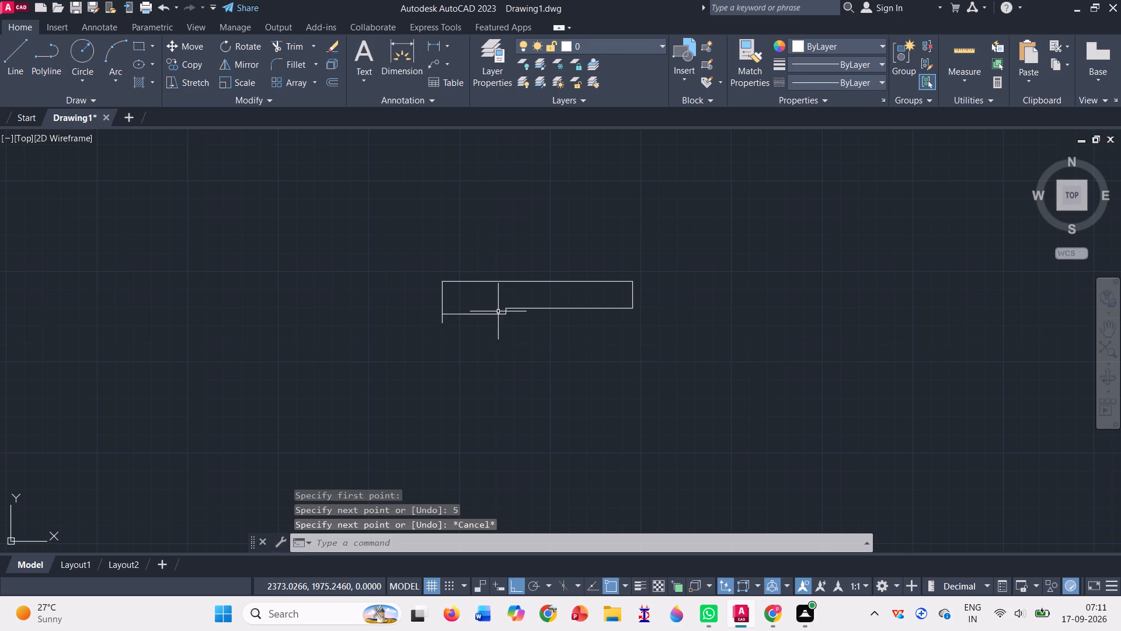
Draw a line 28 down from the outline's upper-left corner, across to align with the step, and up to the step's inner corner.
left_click(13, 52)
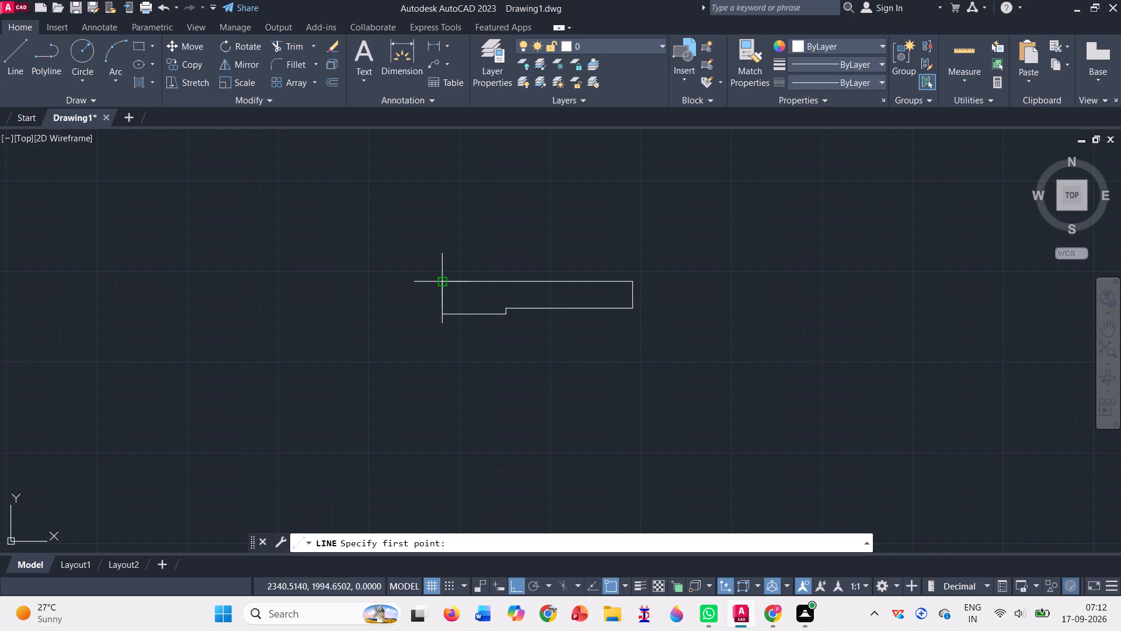
left_click(441, 285)
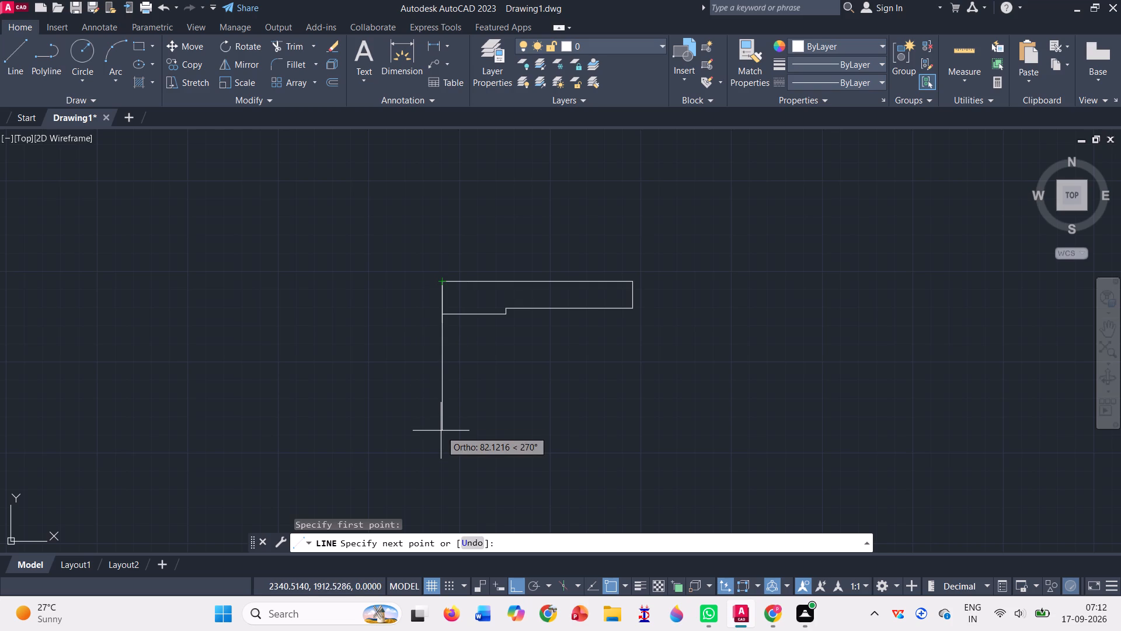
type("28")
key("Return")
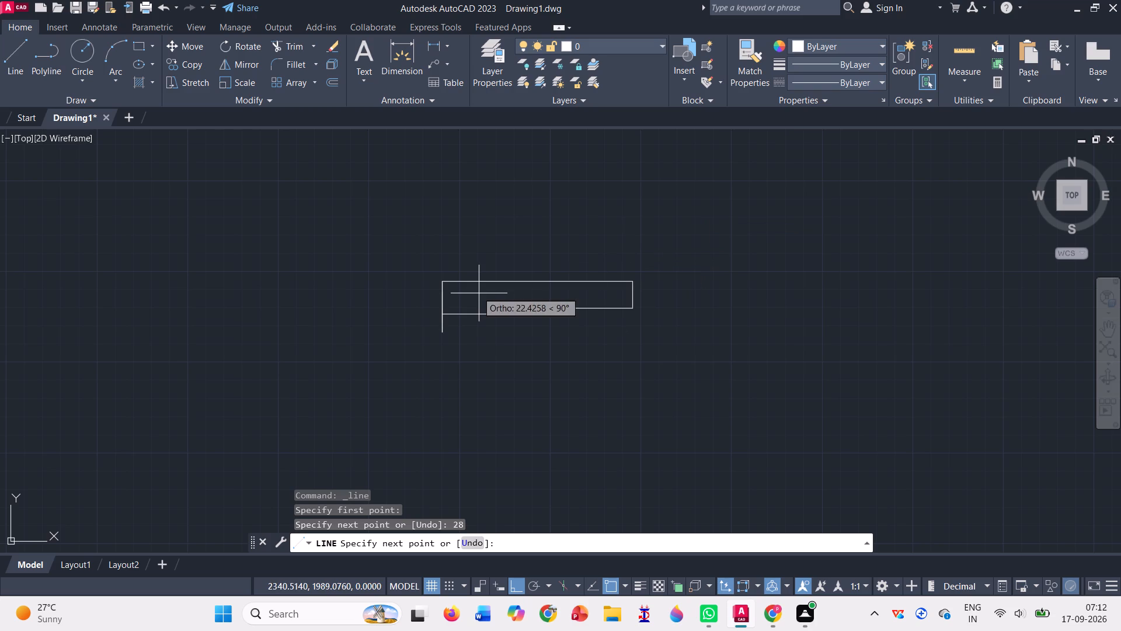
left_click(507, 330)
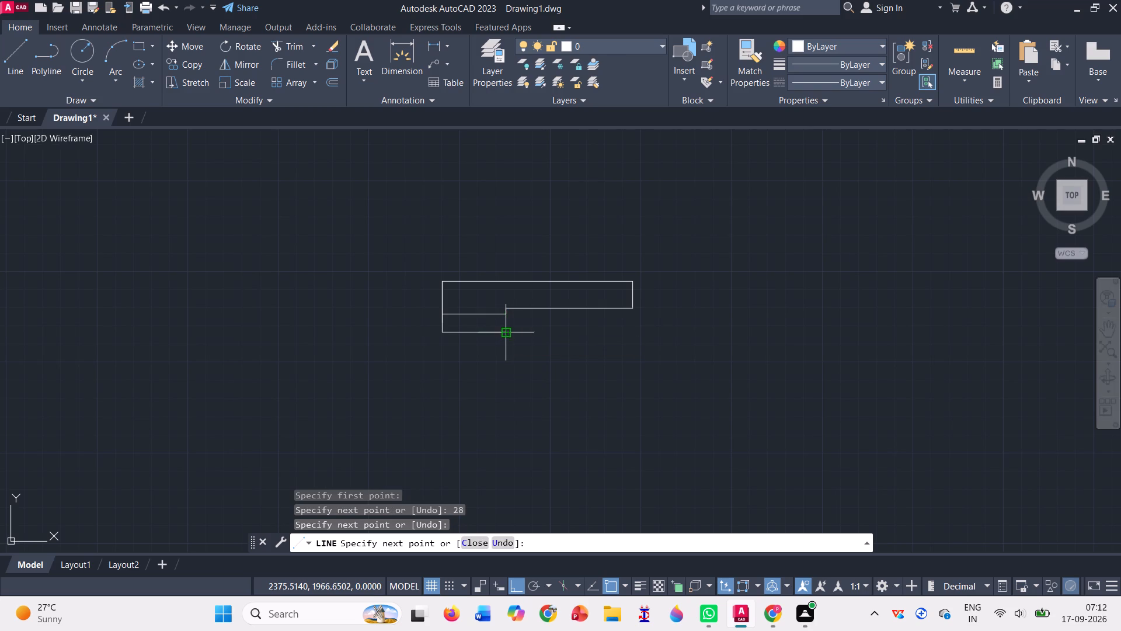
left_click(510, 307)
key("Escape")
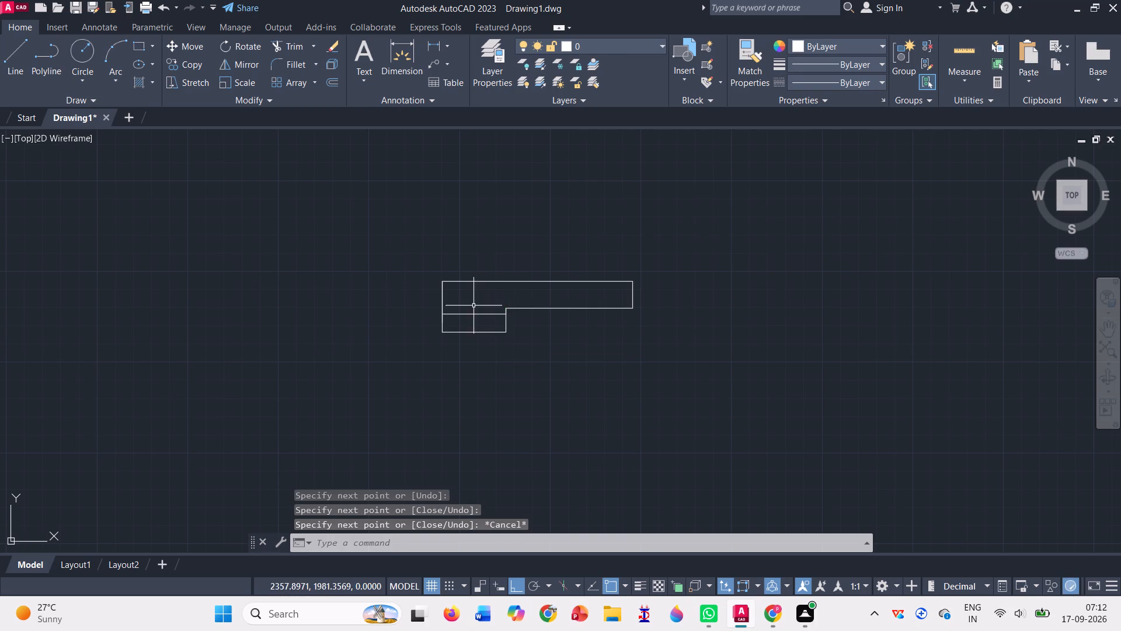
Delete the inner horizontal line crossing the left block above its bottom edge.
left_click(482, 314)
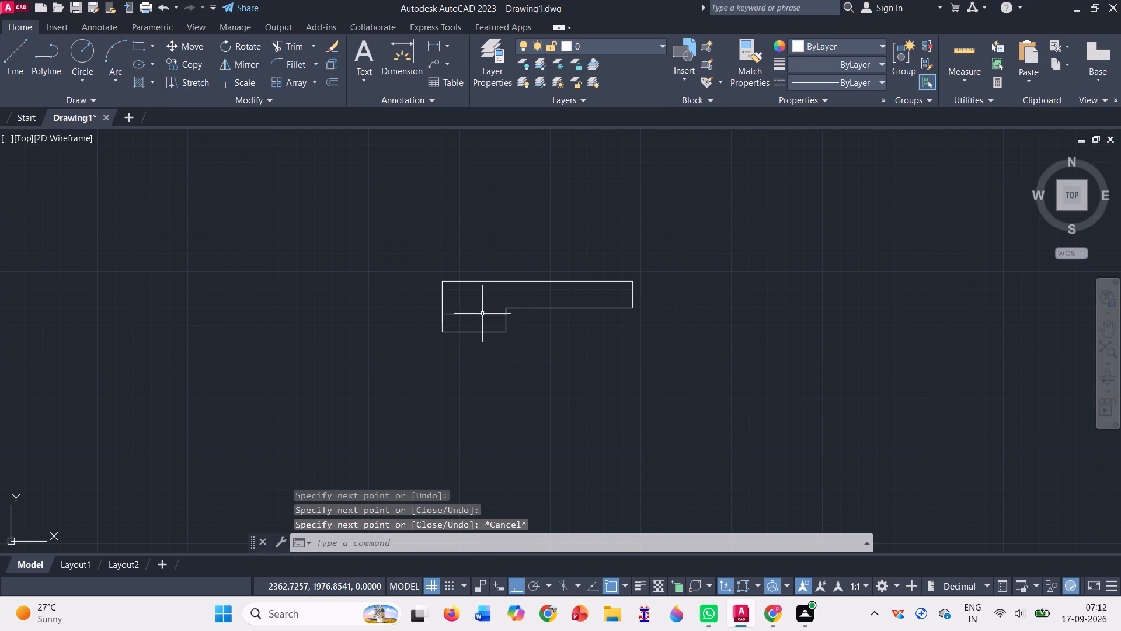
key("Delete")
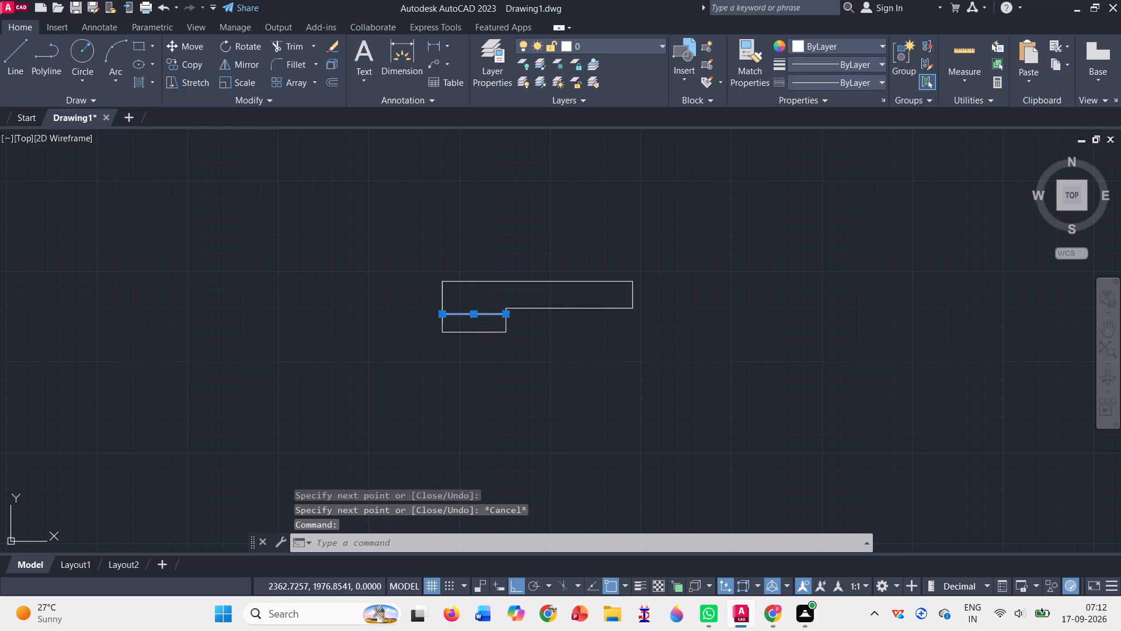
Draw lines from the left block's lower-left corner: 5 down, across to its right edge, up to the previous corner, and 15 right.
left_click(9, 55)
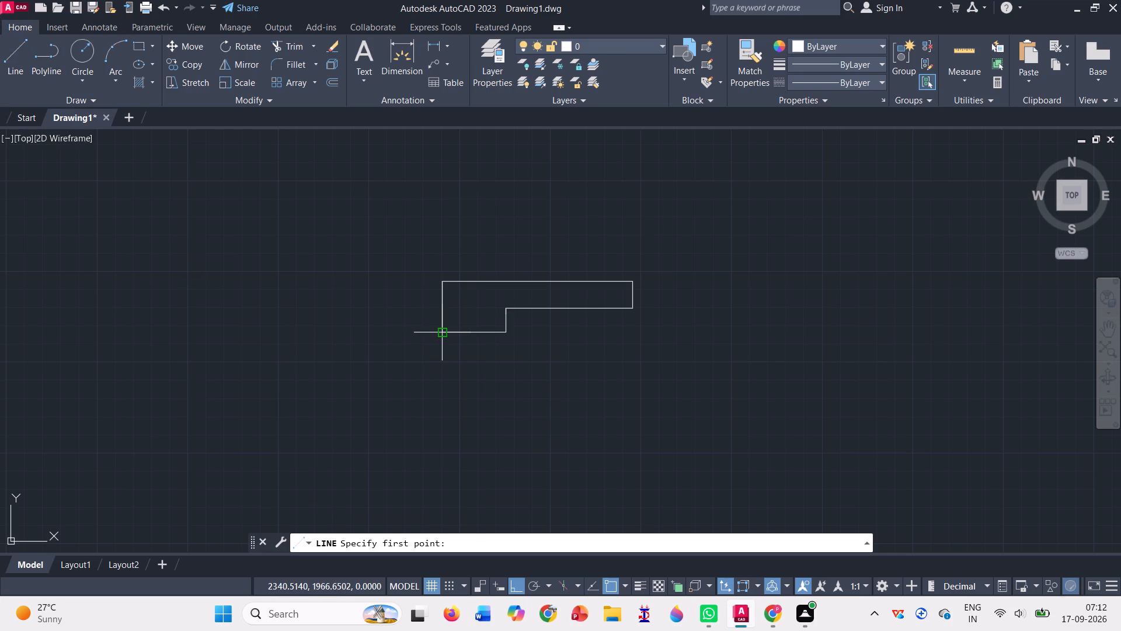
left_click(442, 332)
key("5")
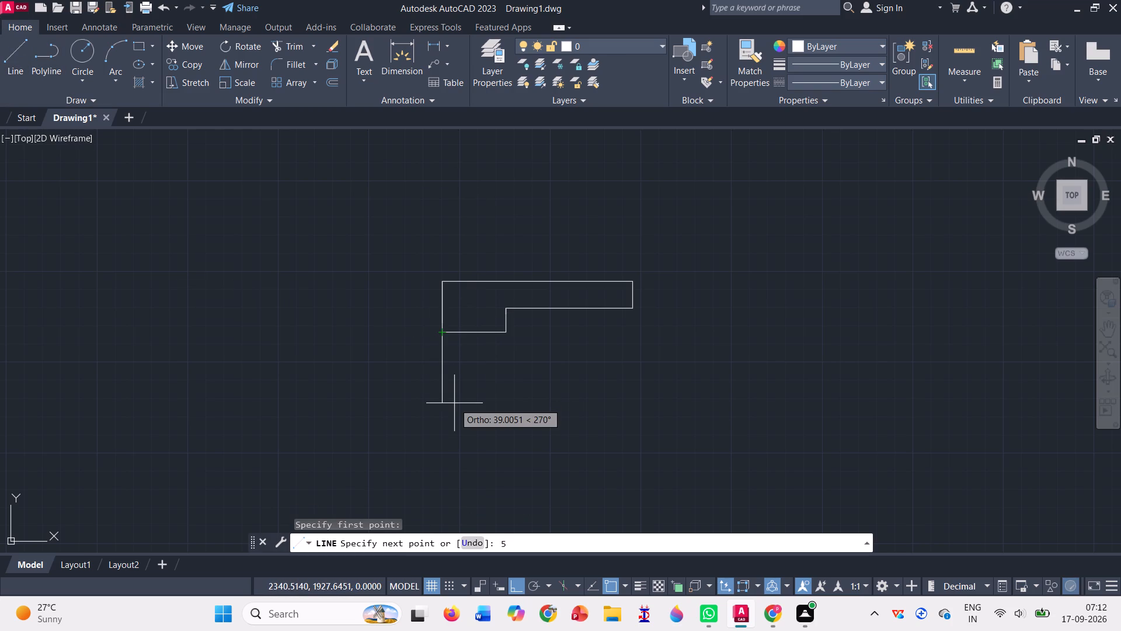
key("Return")
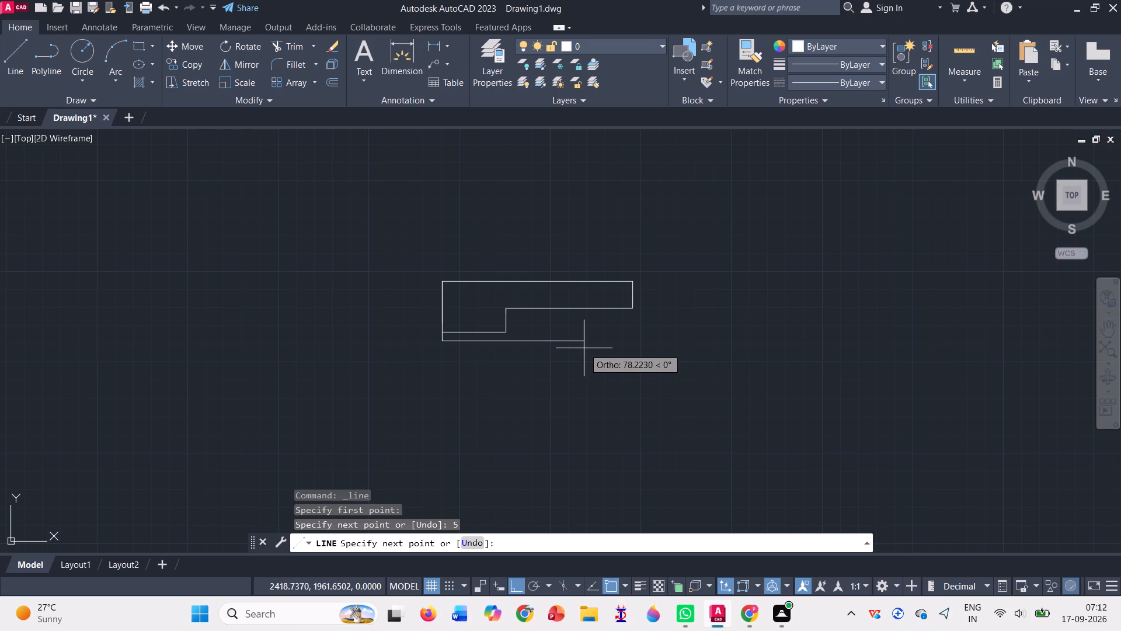
left_click(505, 341)
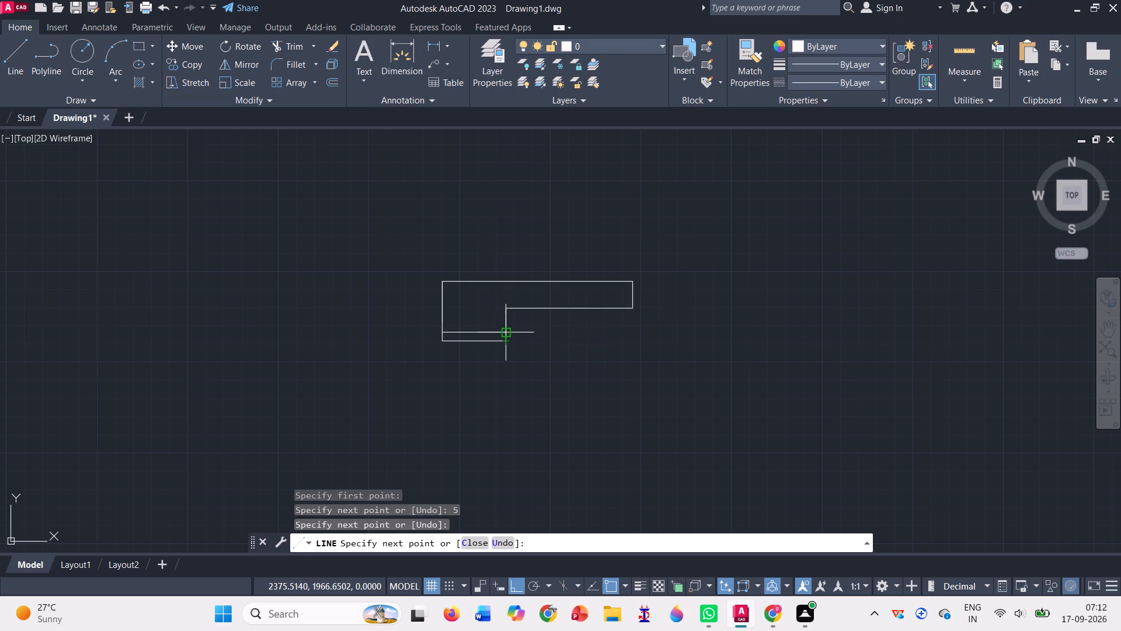
left_click(509, 334)
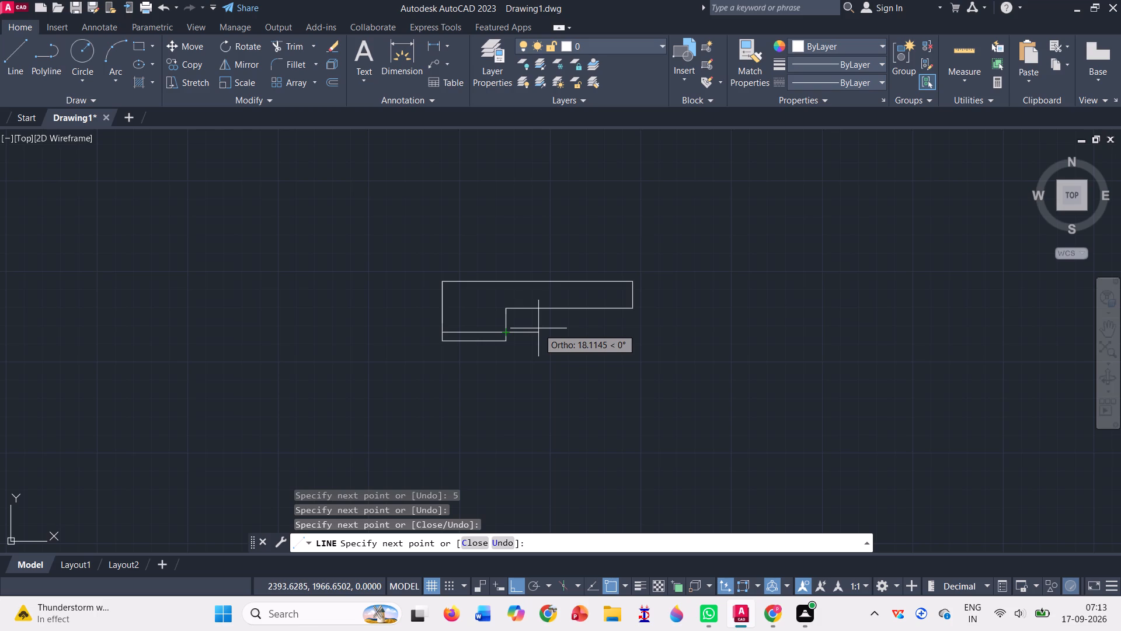
type("15")
key("Return")
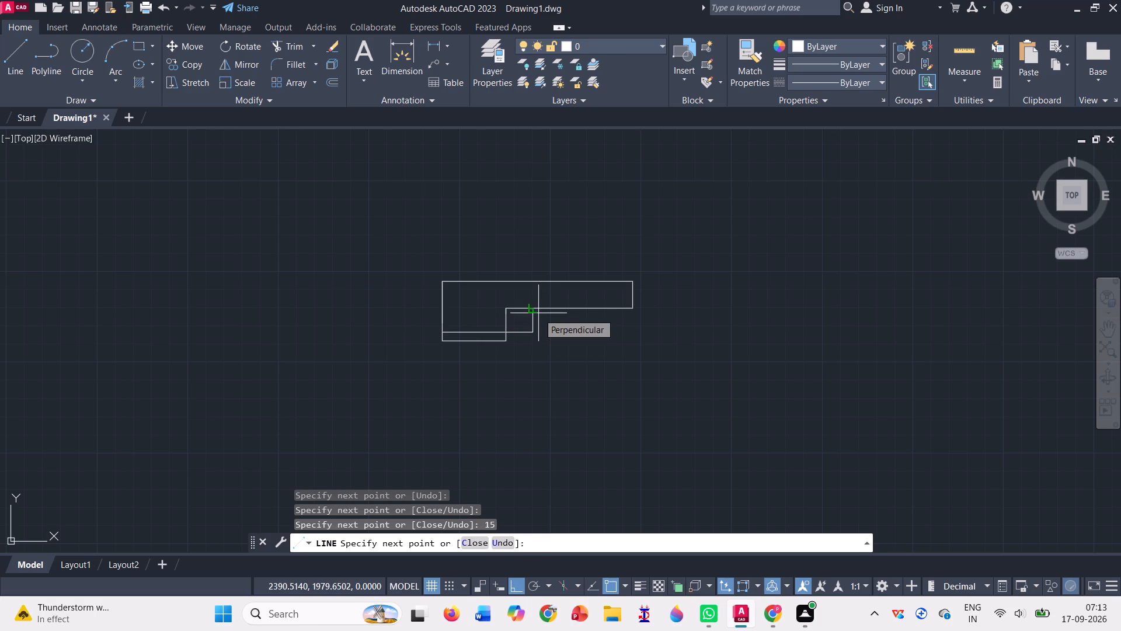
key("Escape")
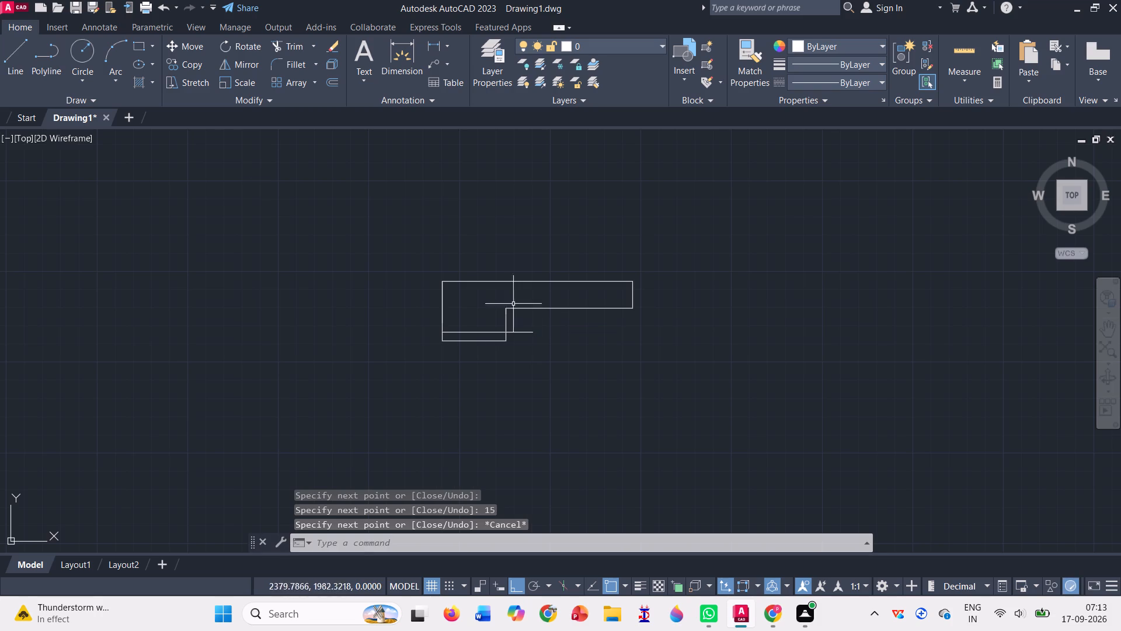
Draw lines from the upper bar's lower-right corner: 3 down, left above the 15-unit line's free end, and down to that end.
left_click(15, 63)
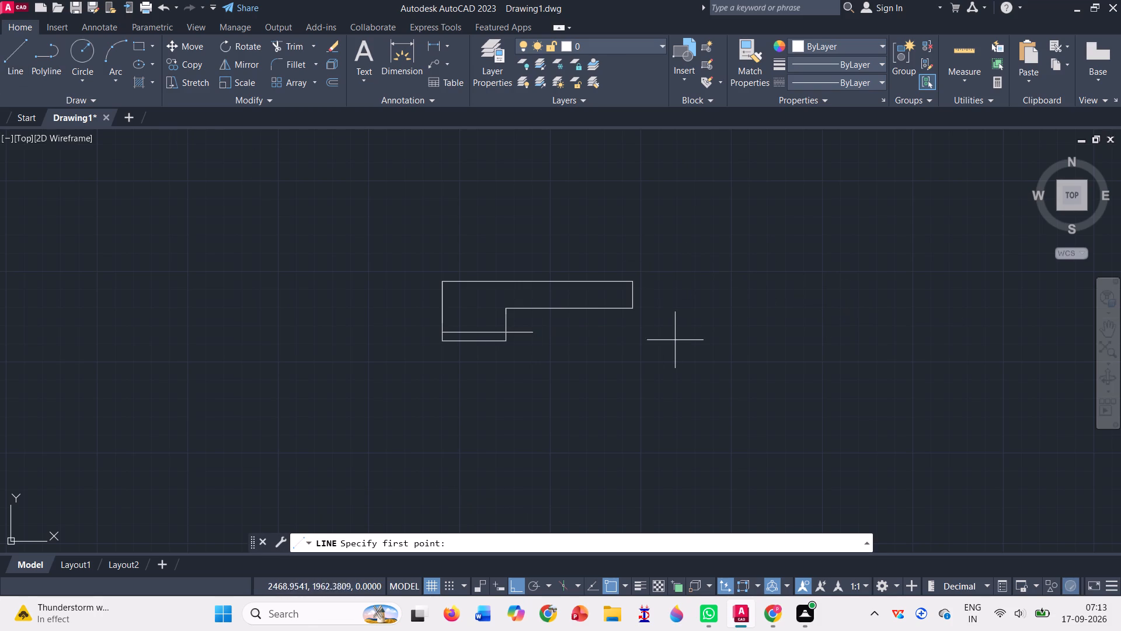
left_click(629, 308)
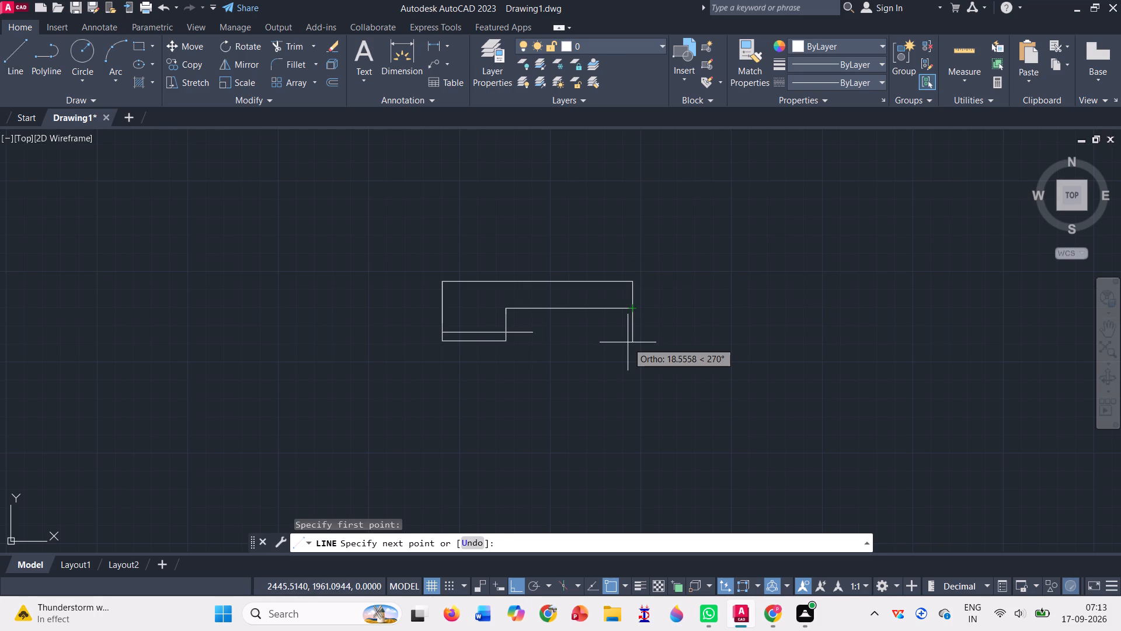
key("3")
key("Return")
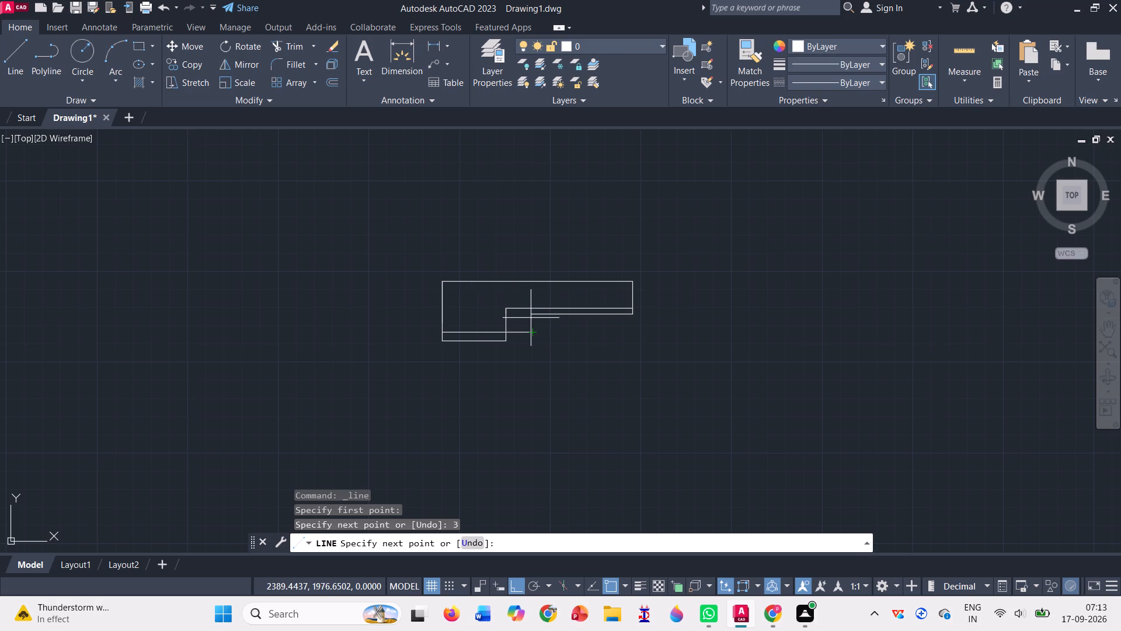
scroll(533, 313, "up", 4)
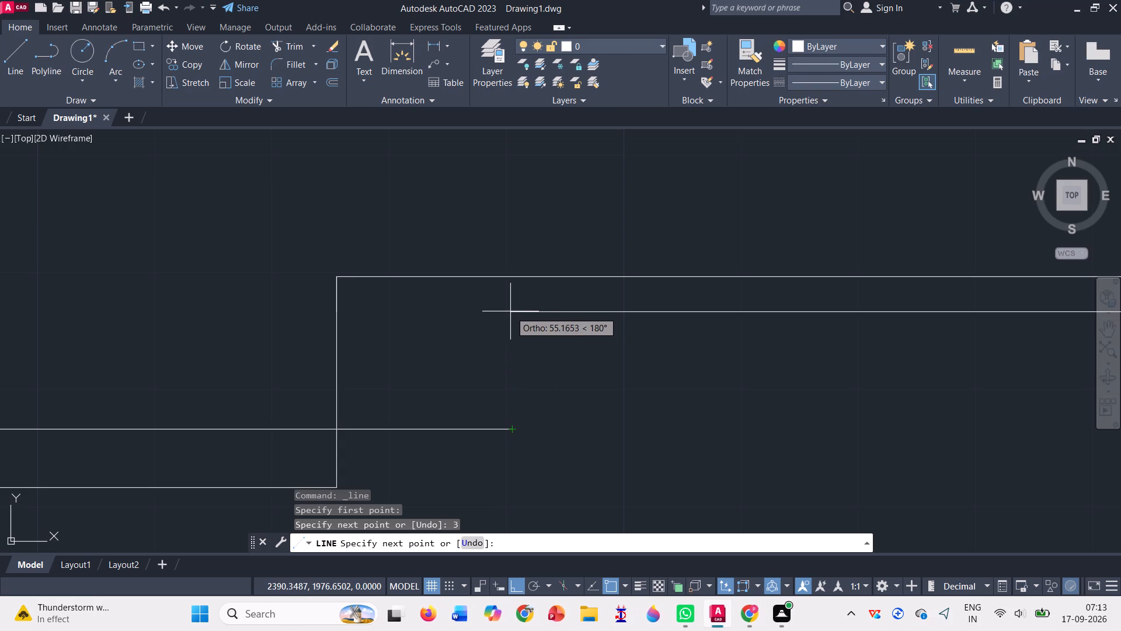
left_click(510, 311)
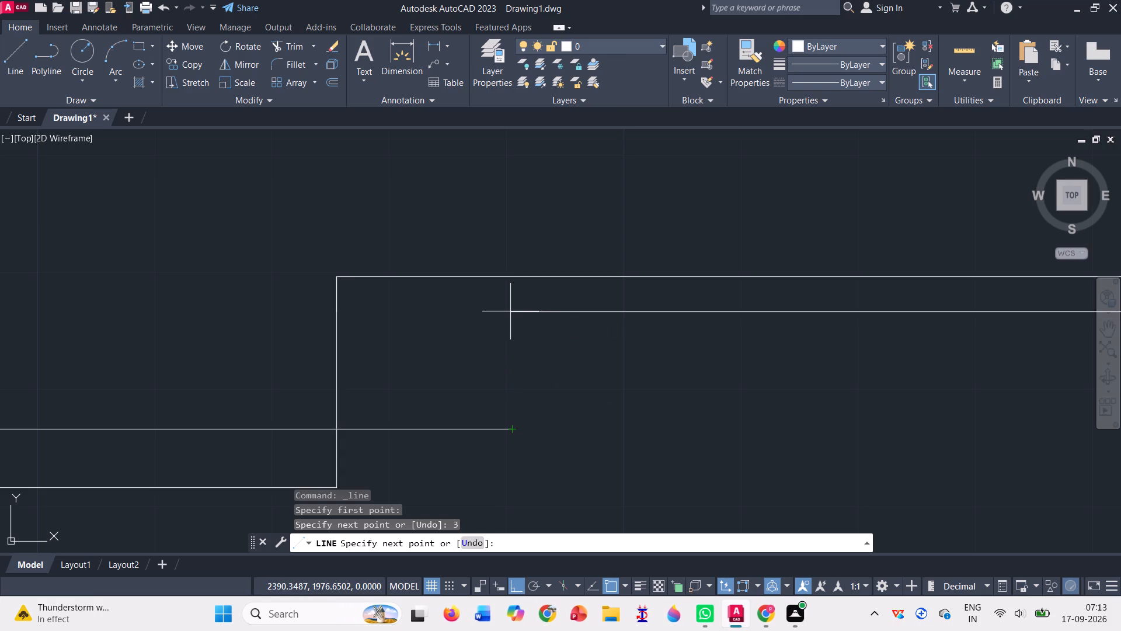
left_click(516, 431)
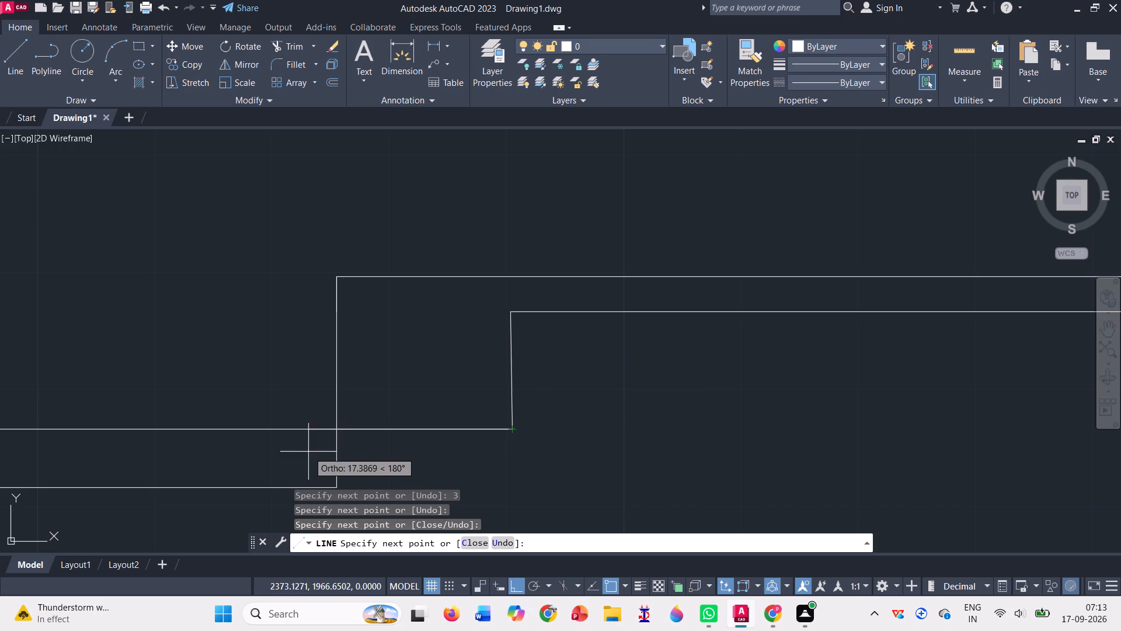
key("Escape")
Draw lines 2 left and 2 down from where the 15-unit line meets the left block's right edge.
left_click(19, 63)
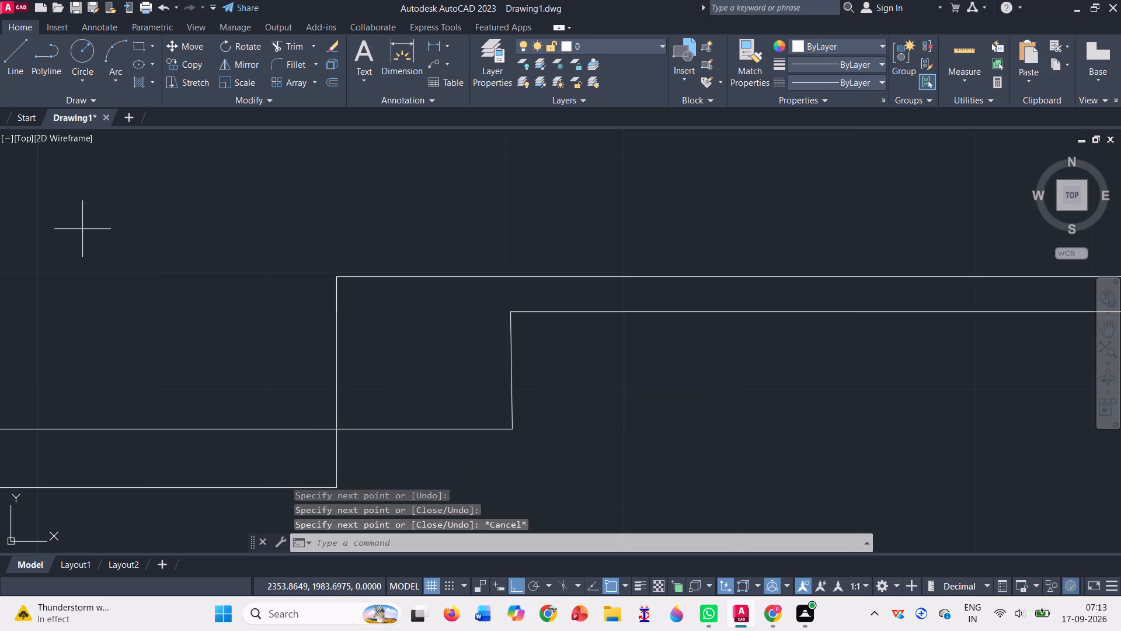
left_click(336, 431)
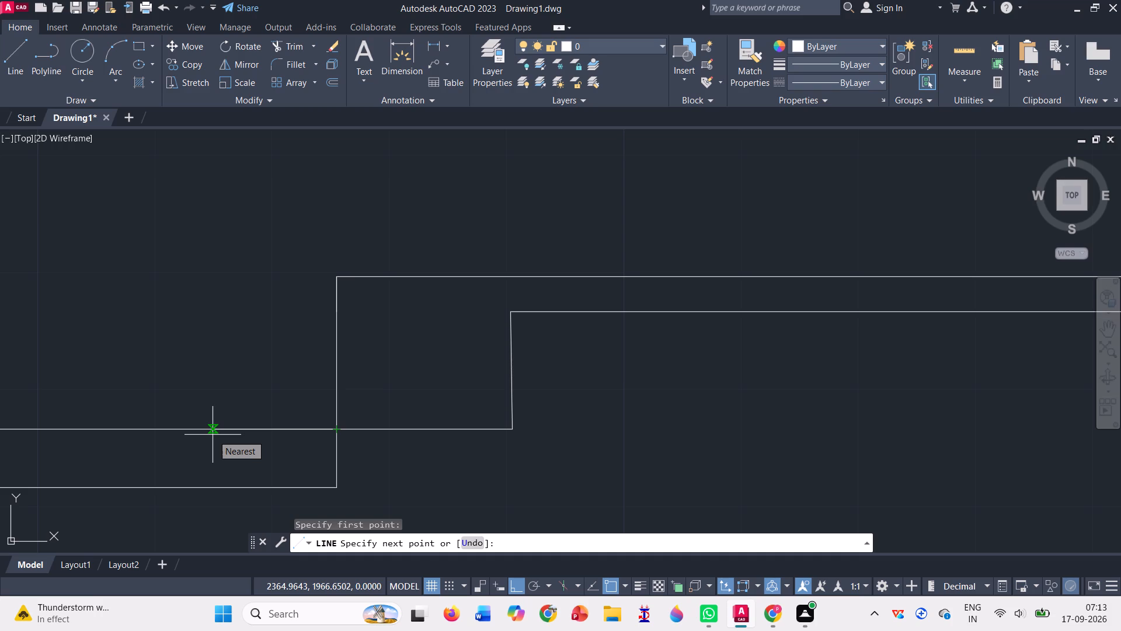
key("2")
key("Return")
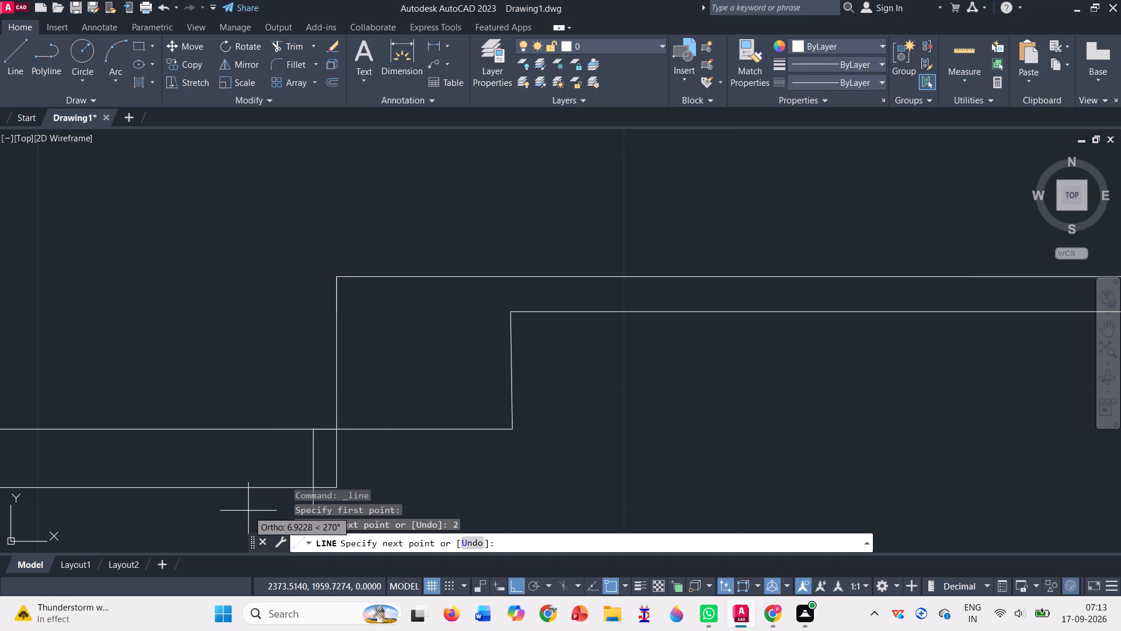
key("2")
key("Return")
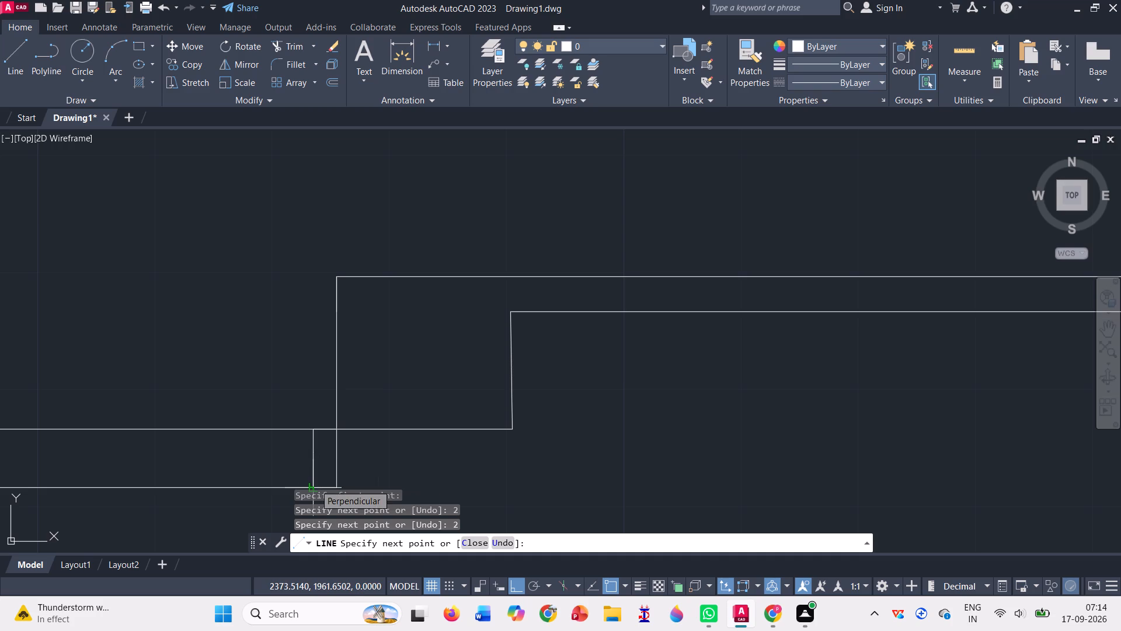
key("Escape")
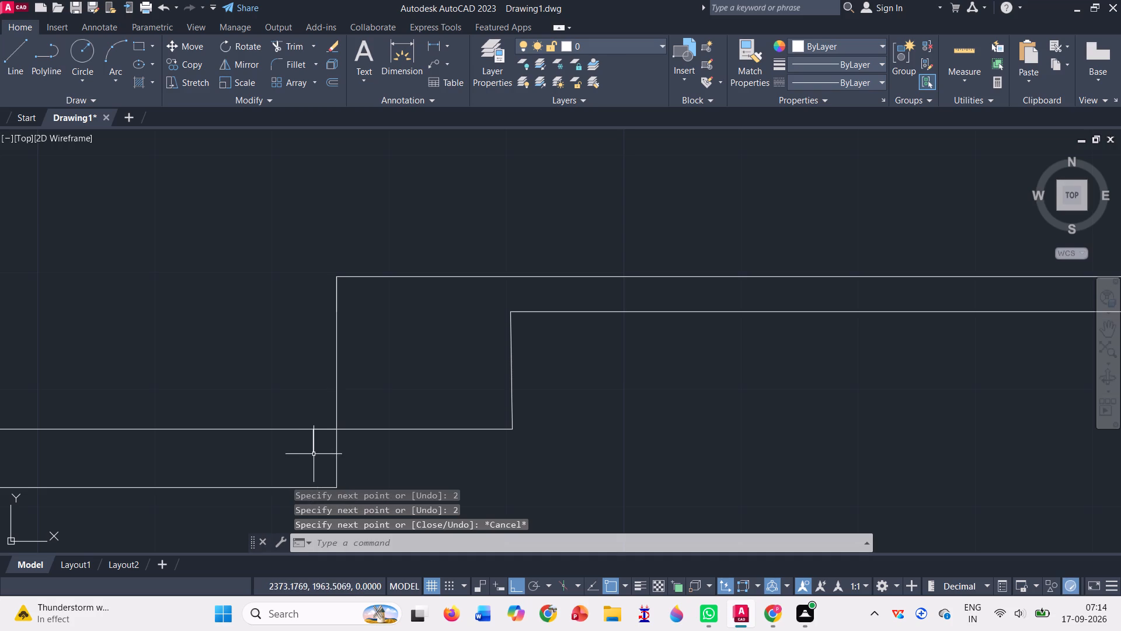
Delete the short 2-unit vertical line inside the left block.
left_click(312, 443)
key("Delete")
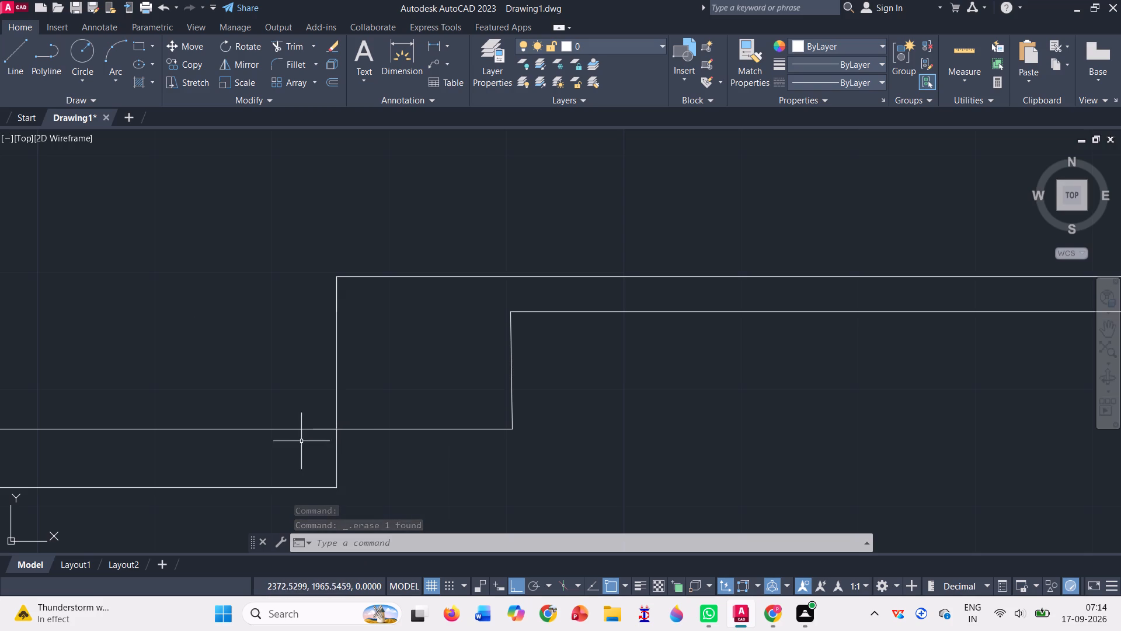
Draw a line 5 left from the 15-unit line's junction with the block's right edge and down to the block's bottom edge.
left_click(10, 50)
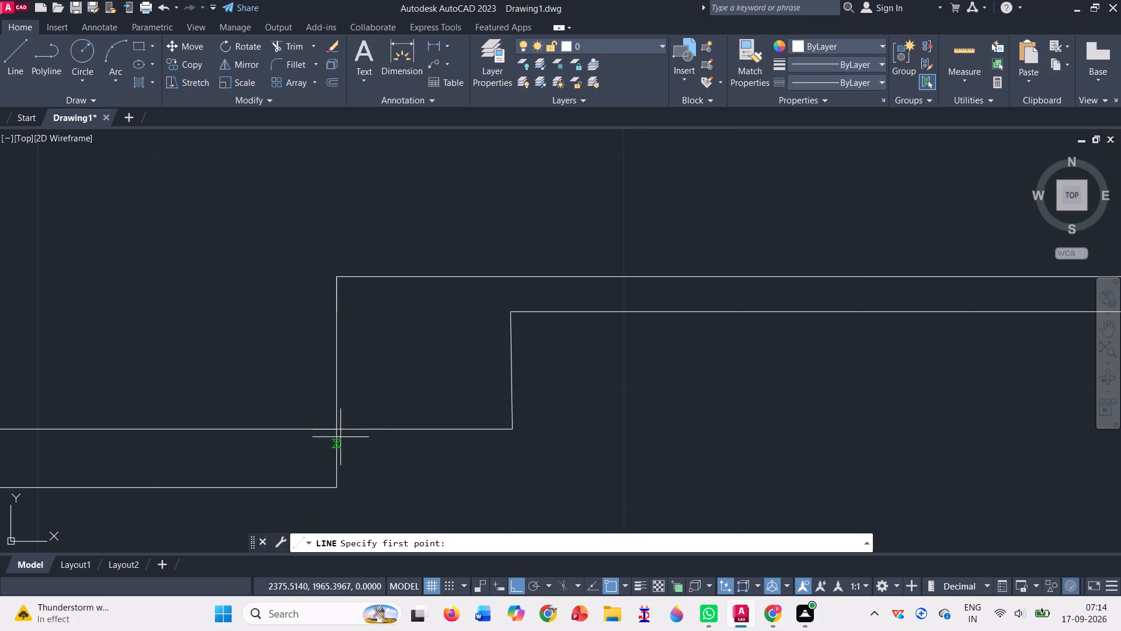
left_click(332, 426)
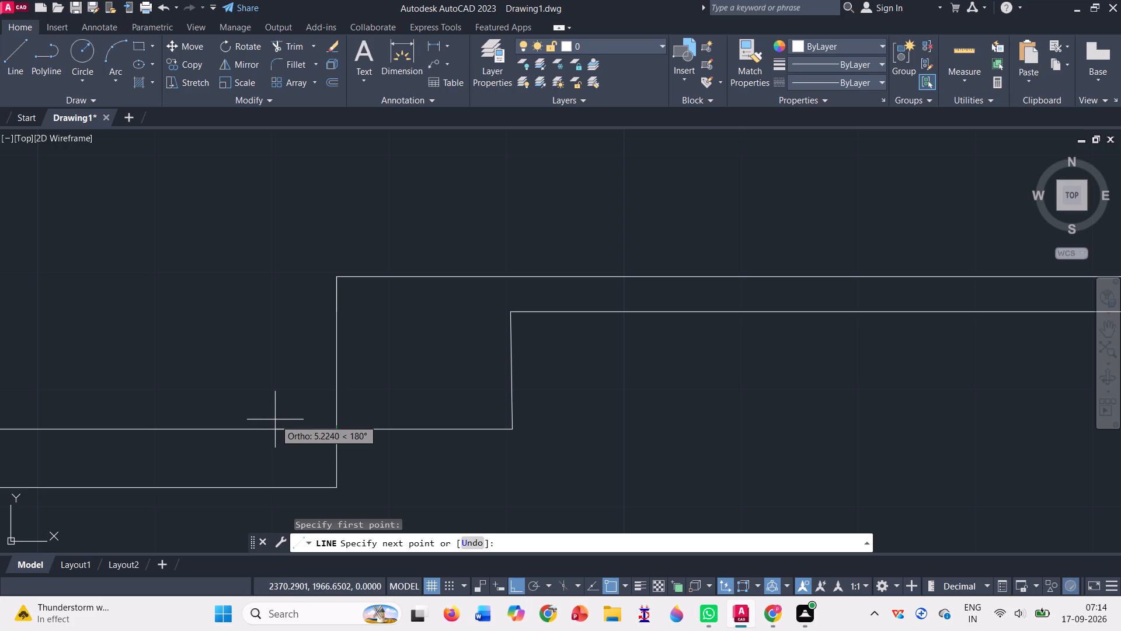
key("5")
key("Return")
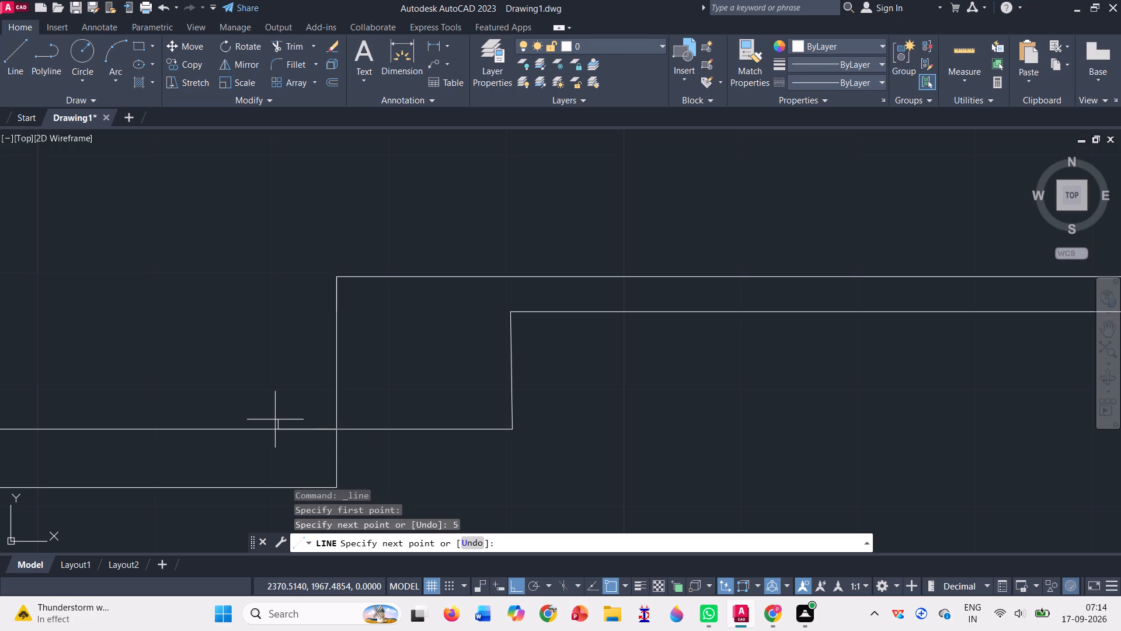
left_click(279, 487)
key("Escape")
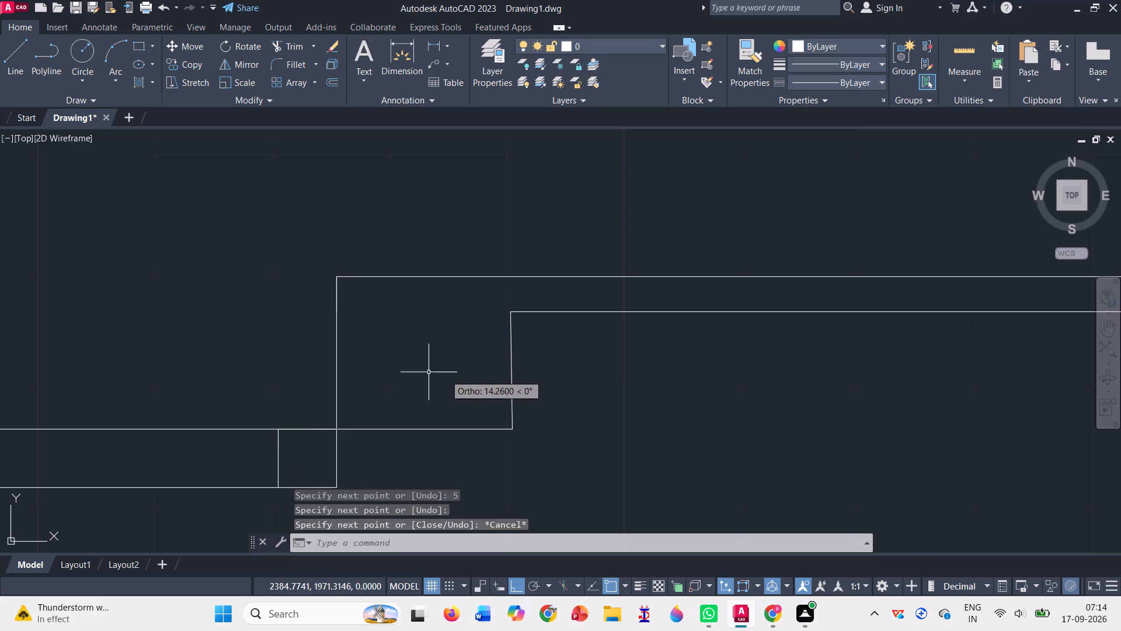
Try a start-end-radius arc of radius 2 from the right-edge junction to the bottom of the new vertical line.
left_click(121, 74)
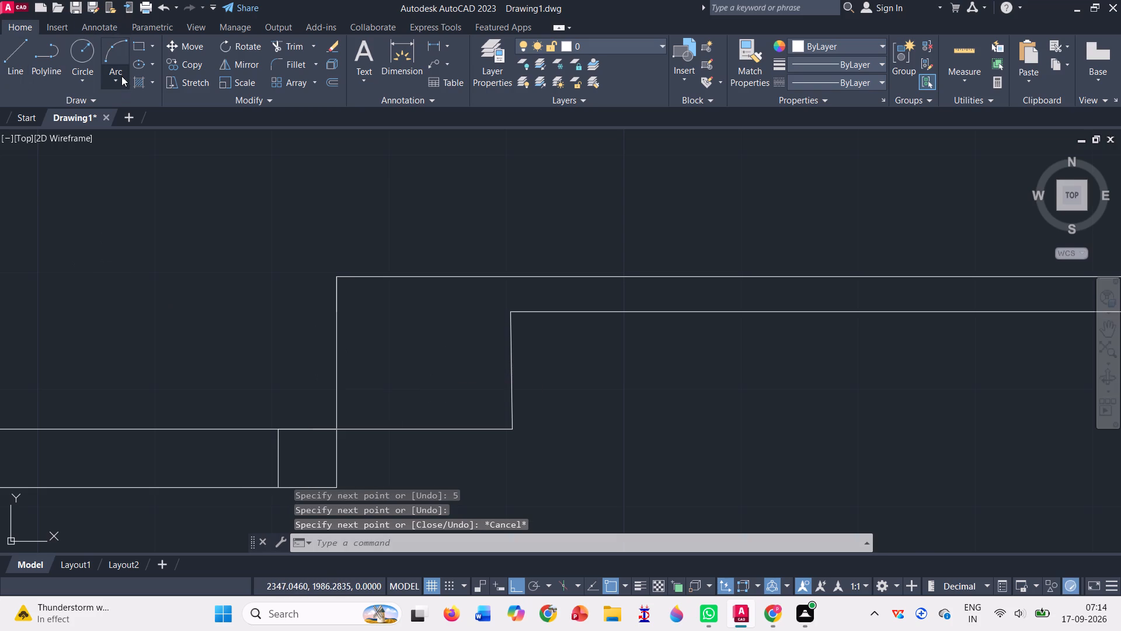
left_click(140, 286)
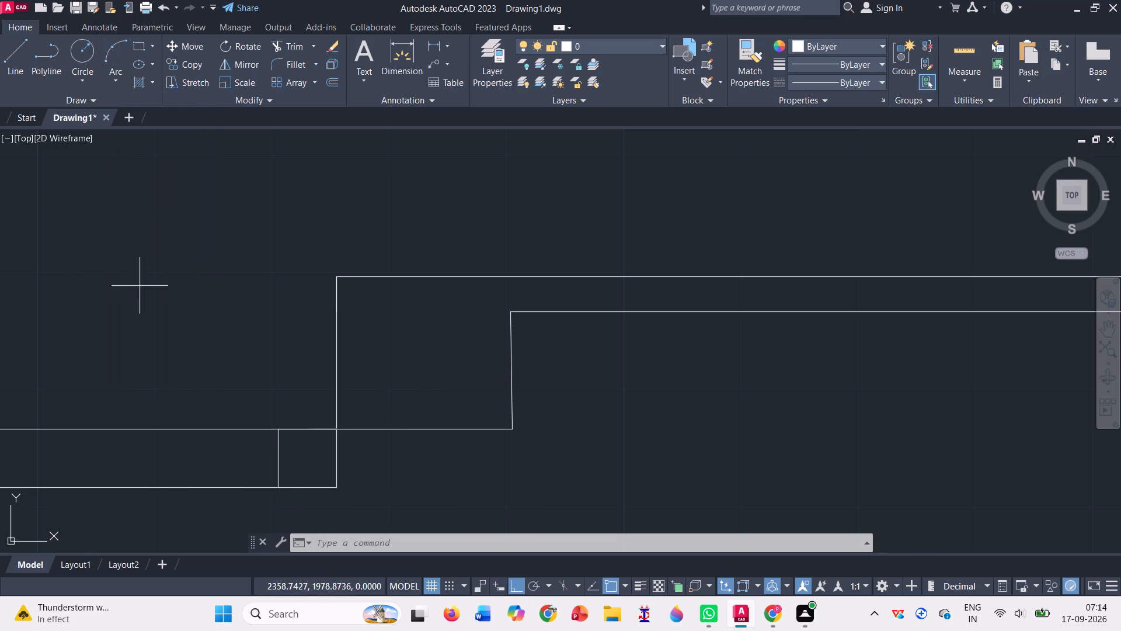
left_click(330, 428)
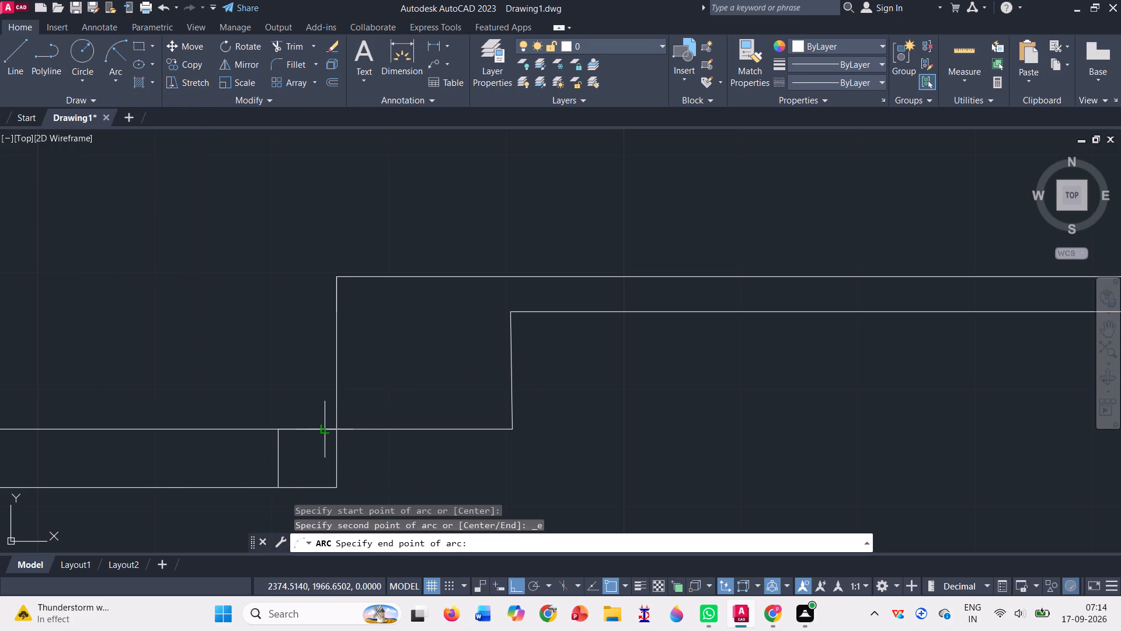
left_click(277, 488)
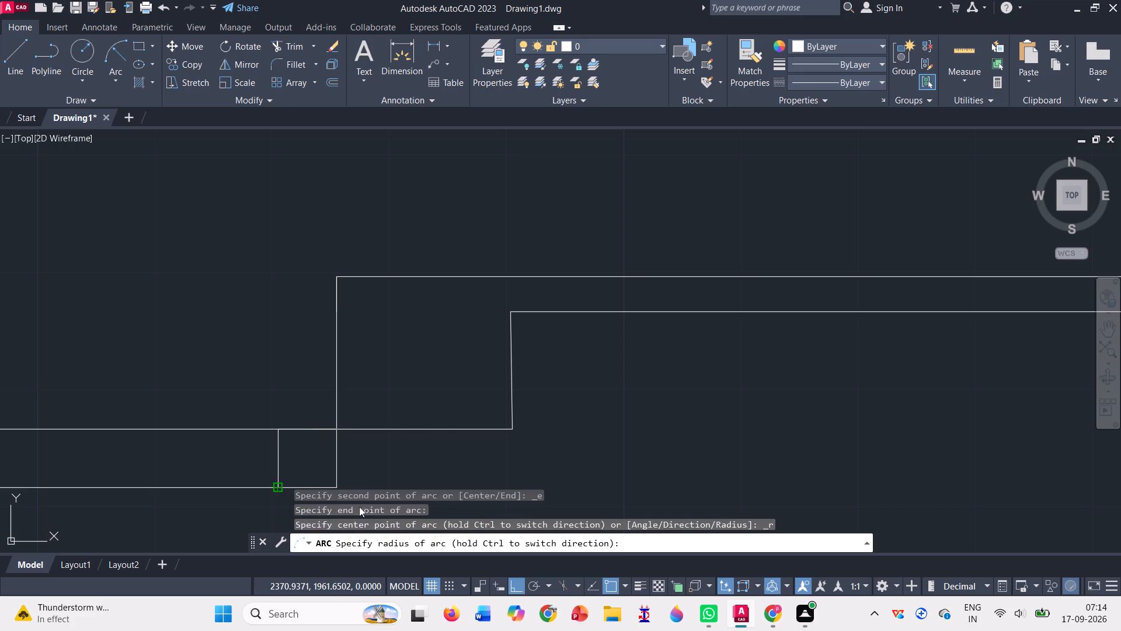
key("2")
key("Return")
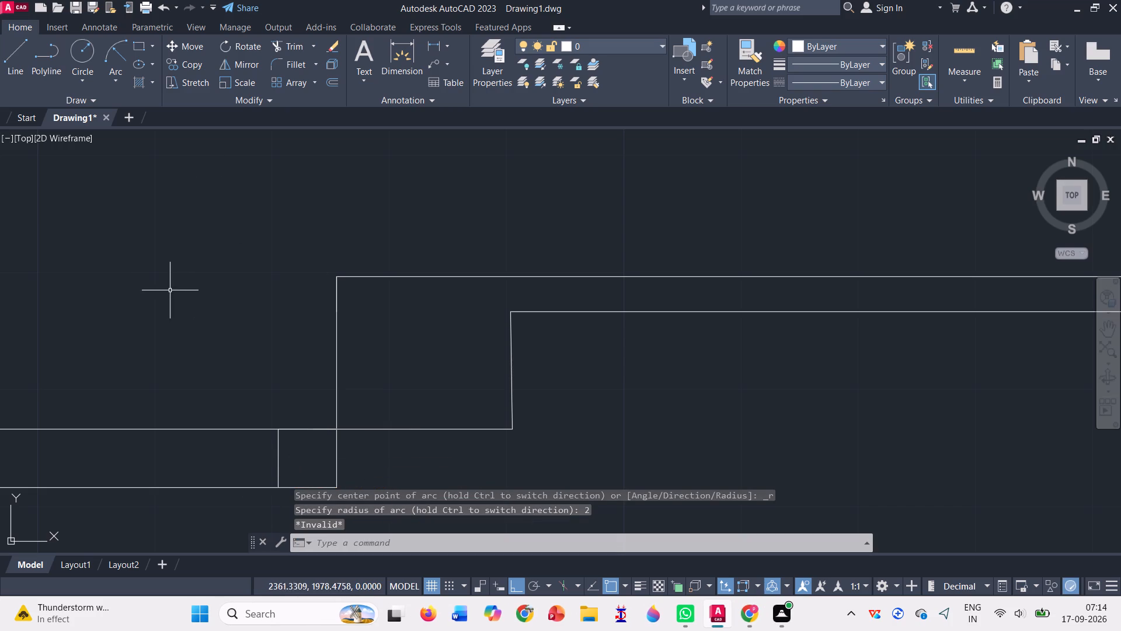
Draw a 2-unit square corner from the right-edge junction: 2 left, 2 down, and across to the block's right edge.
left_click(26, 49)
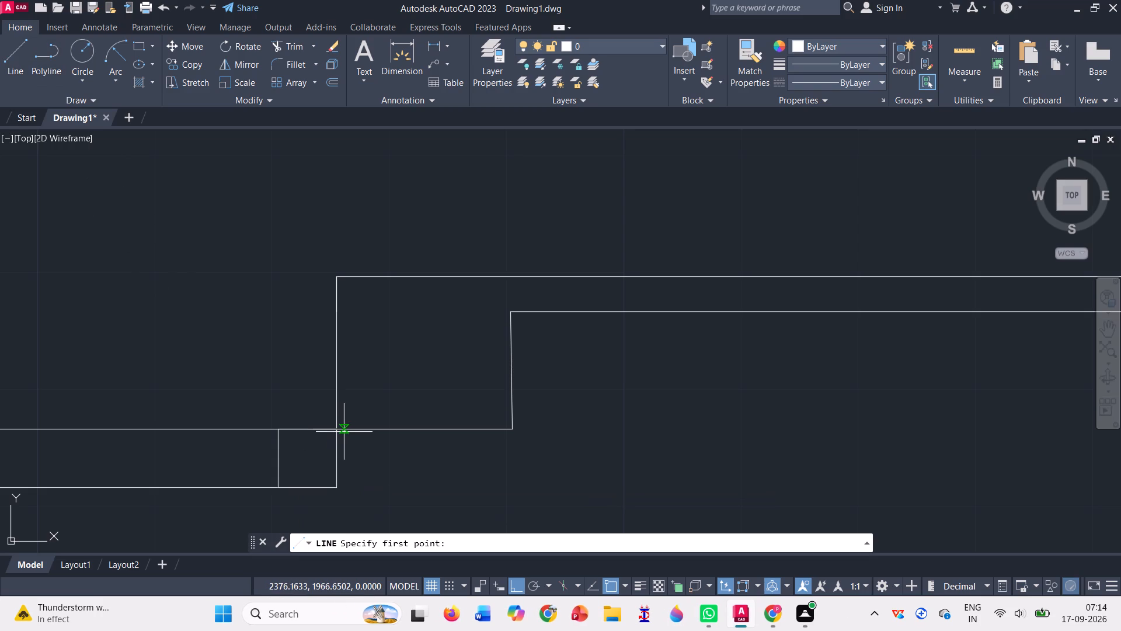
left_click(339, 432)
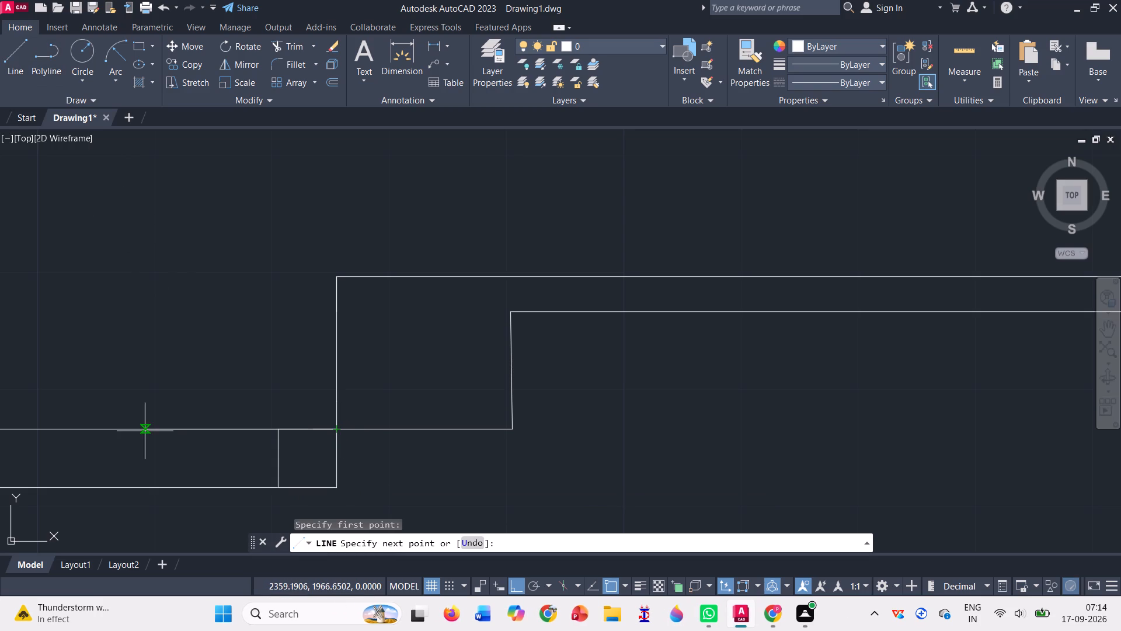
key("2")
key("Return")
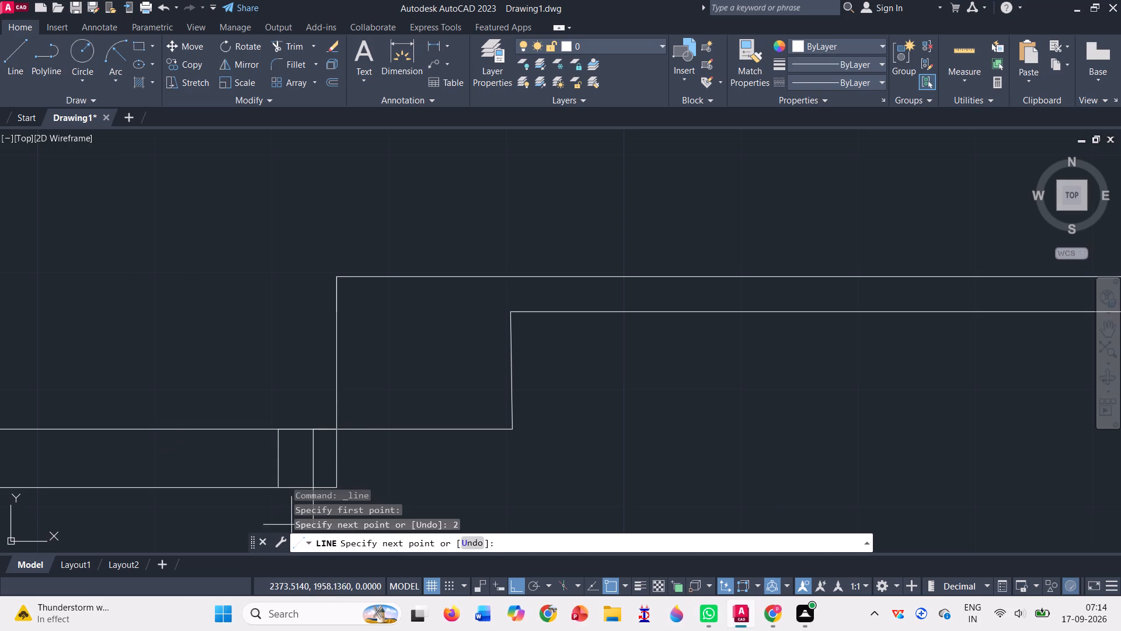
key("2")
key("Return")
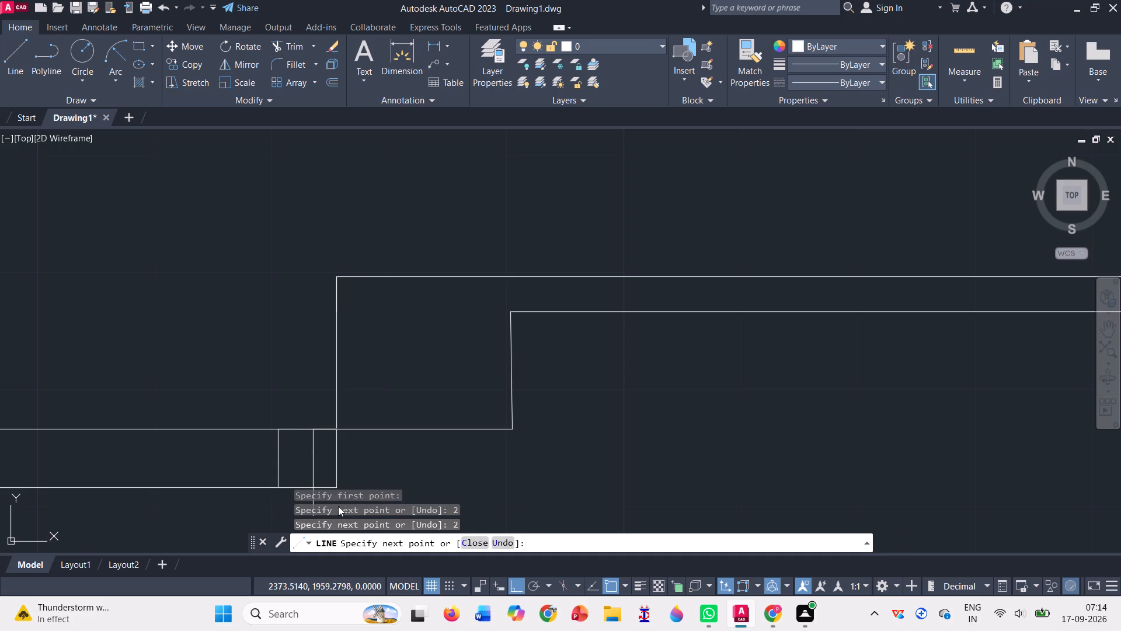
left_click(339, 453)
Draw a start-end-radius arc of radius 2 from the right-edge junction to the small square's lower-left corner.
left_click(114, 48)
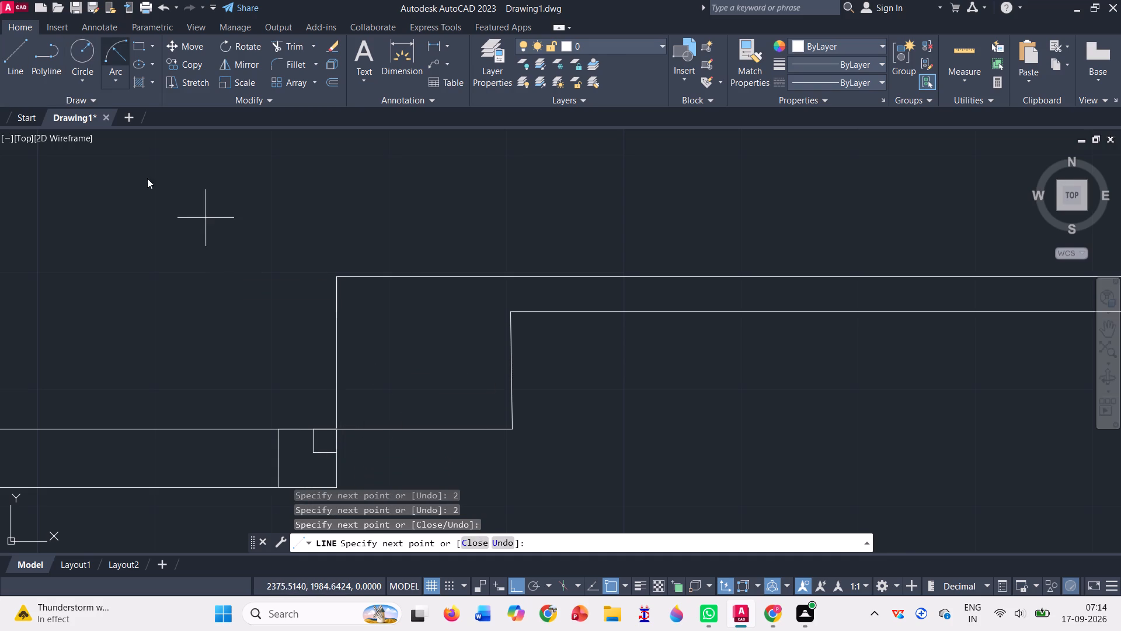
left_click(339, 428)
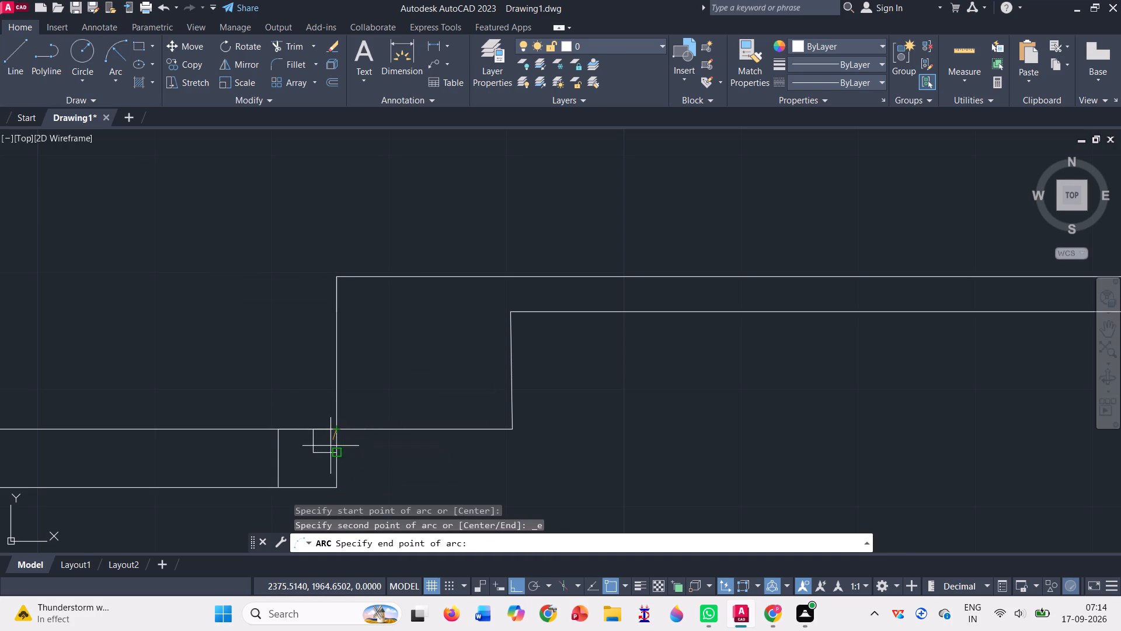
left_click(314, 453)
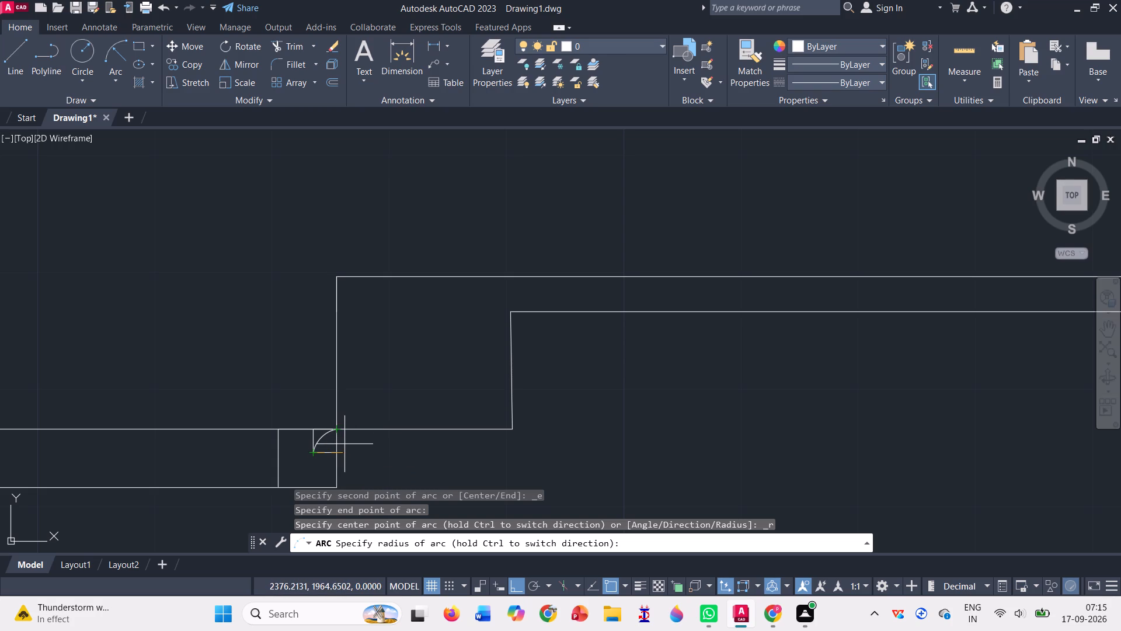
key("2")
key("Return")
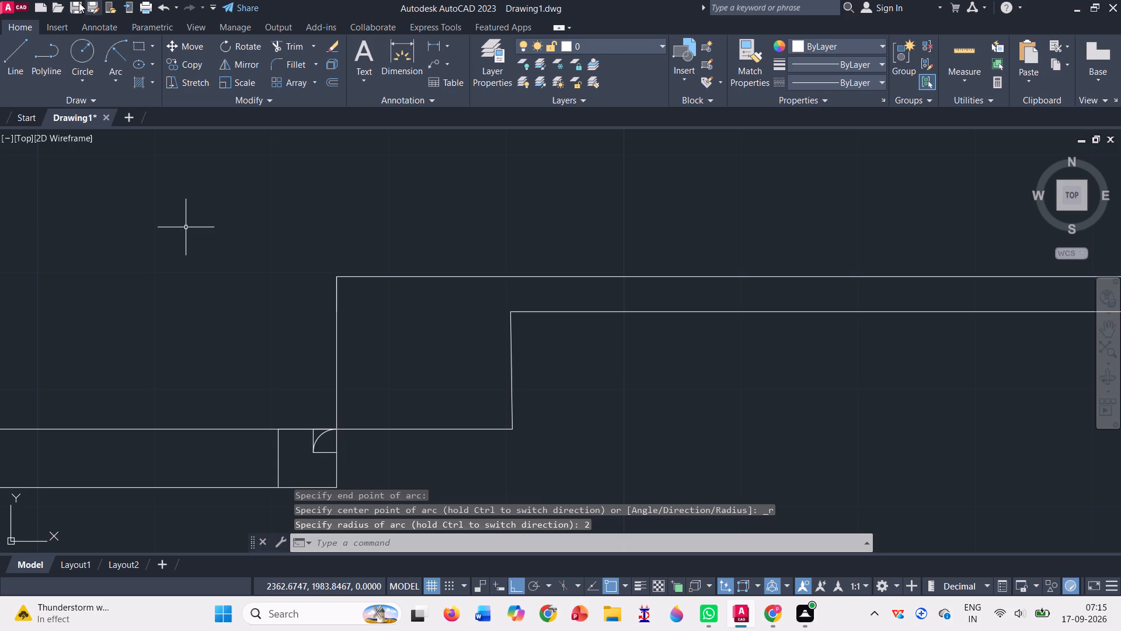
Draw a vertical line from the arc's lower end down to the left block's bottom edge.
left_click(15, 47)
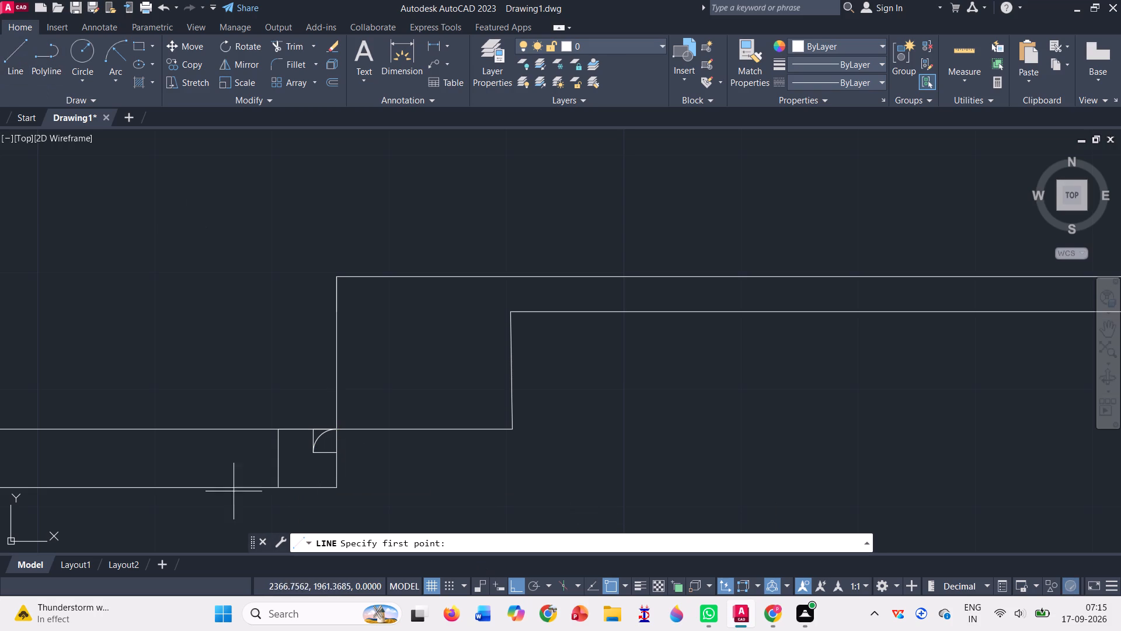
left_click(316, 455)
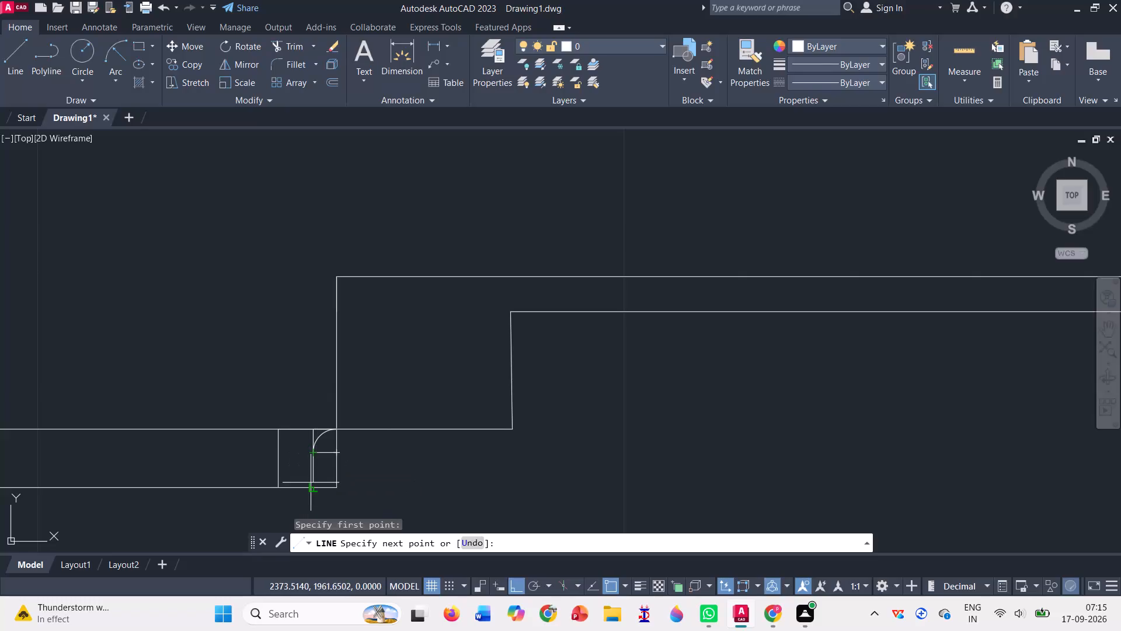
left_click(311, 490)
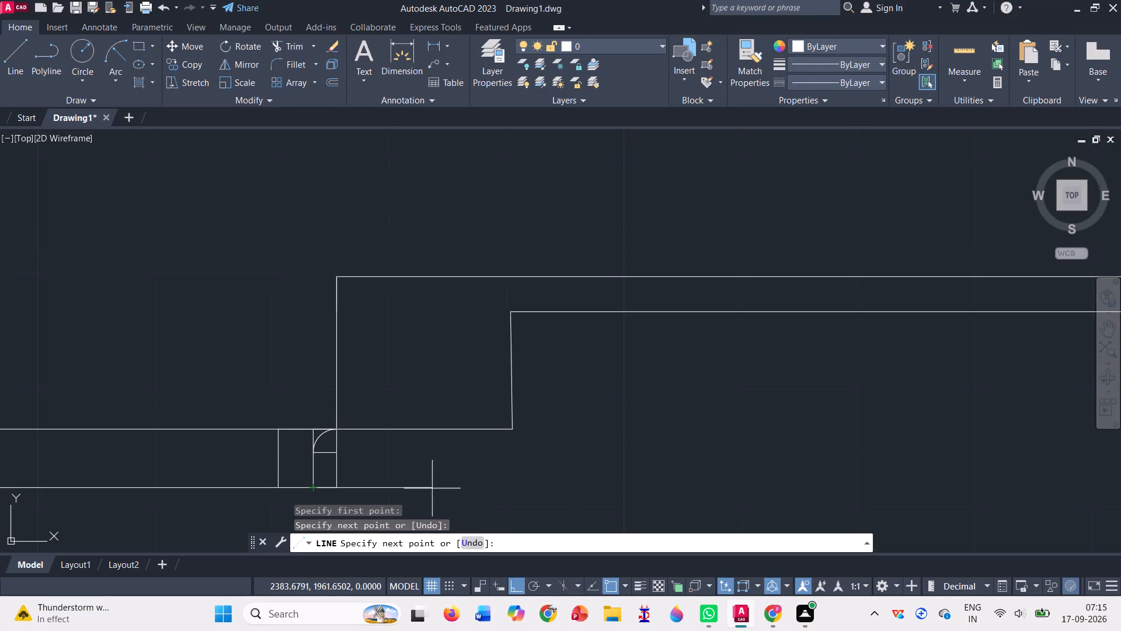
key("Escape")
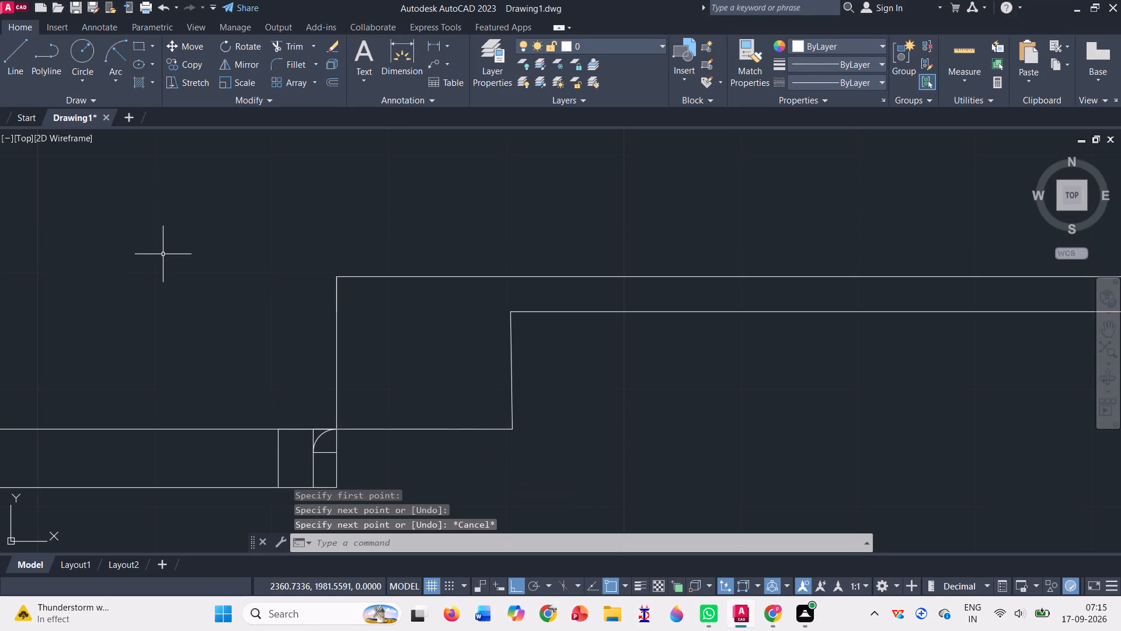
Trim the spare vertical line, the small square's left and bottom sides, and the block's right and bottom edge leftovers beyond the arc.
left_click(284, 48)
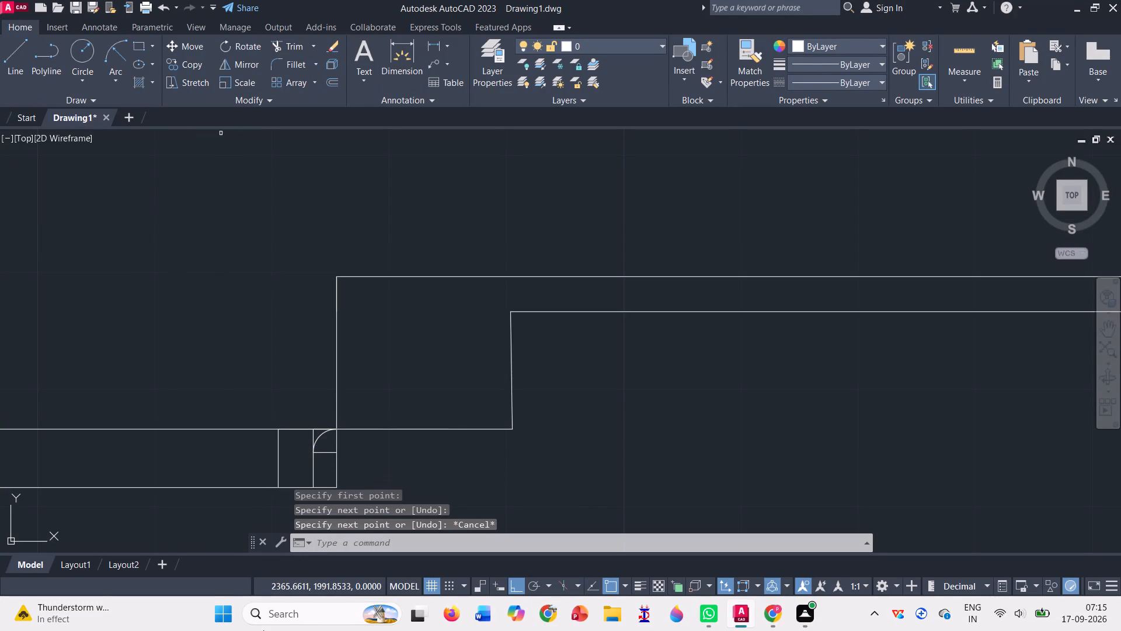
left_click(280, 464)
left_click(312, 435)
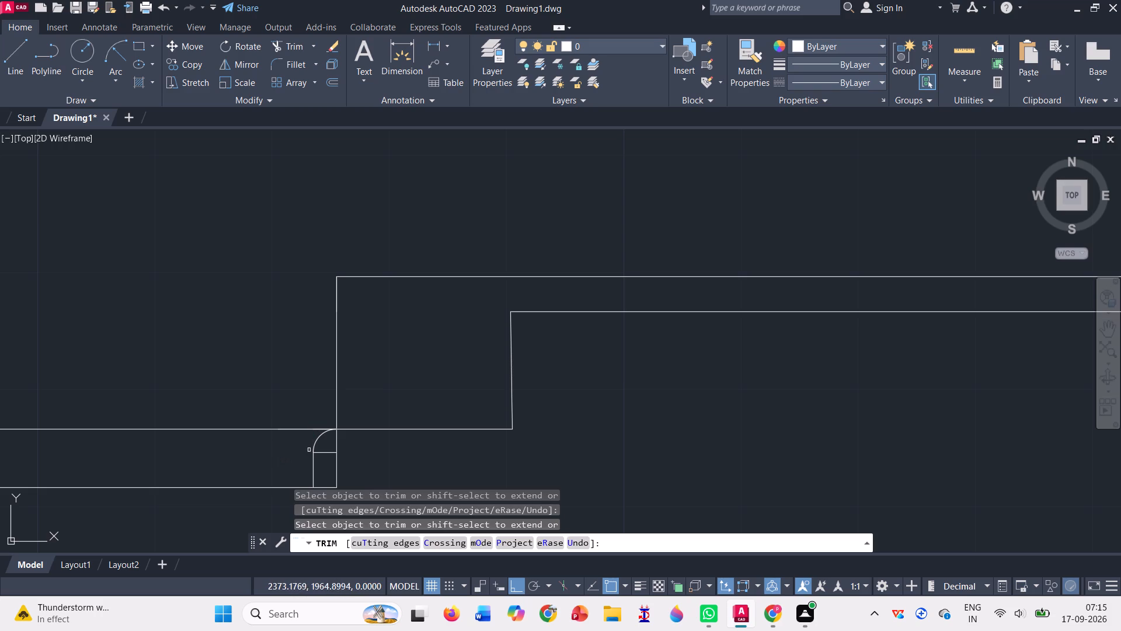
left_click(323, 453)
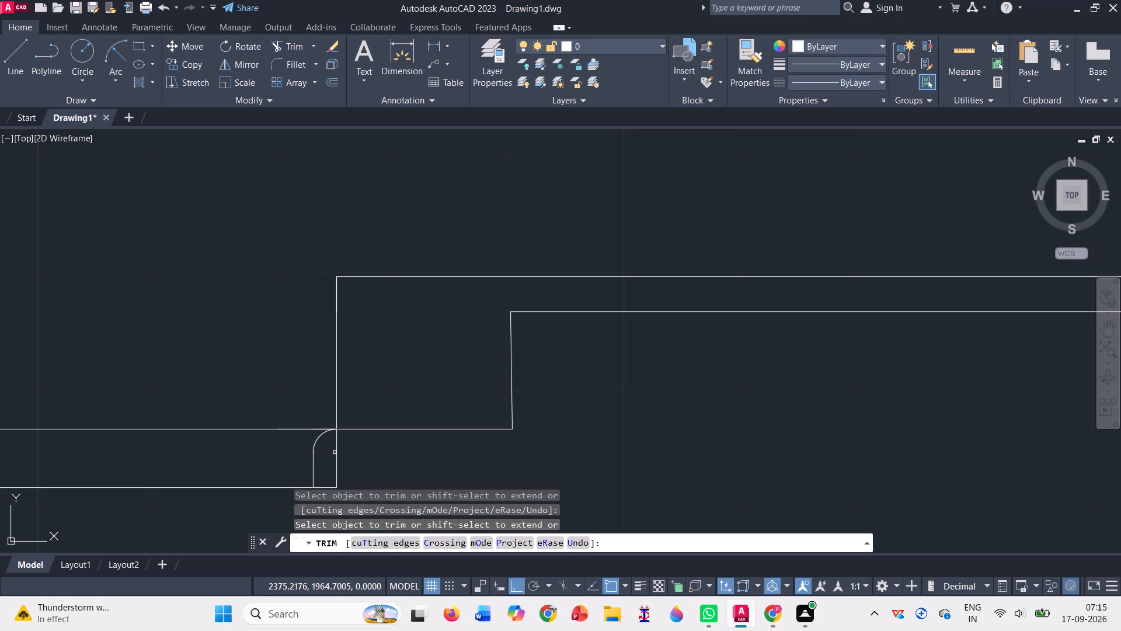
left_click(335, 452)
left_click(321, 487)
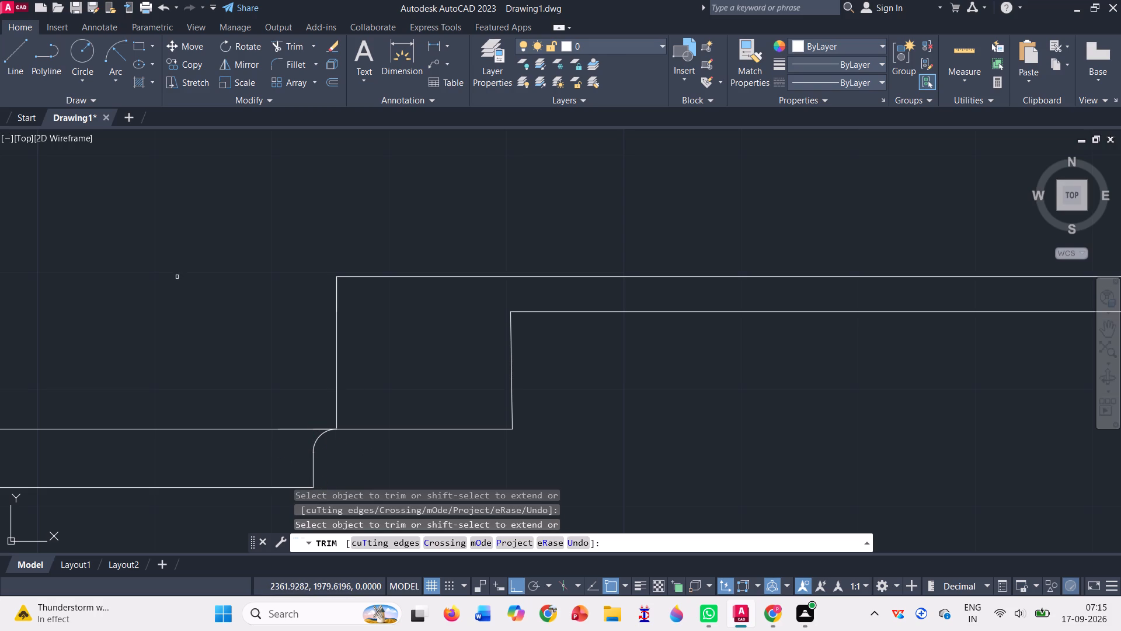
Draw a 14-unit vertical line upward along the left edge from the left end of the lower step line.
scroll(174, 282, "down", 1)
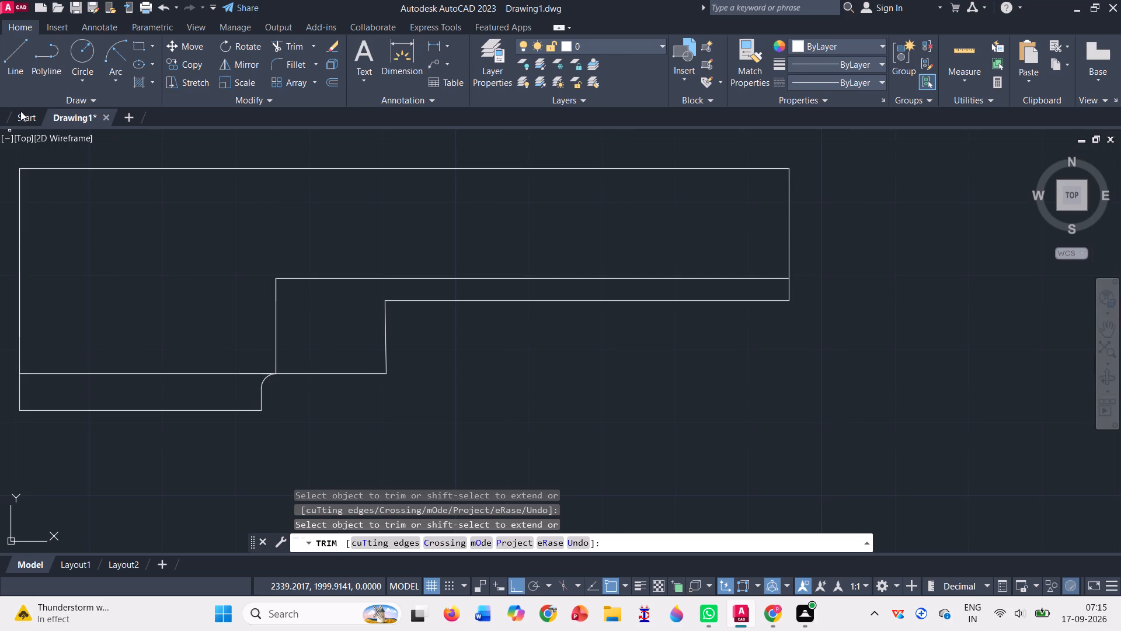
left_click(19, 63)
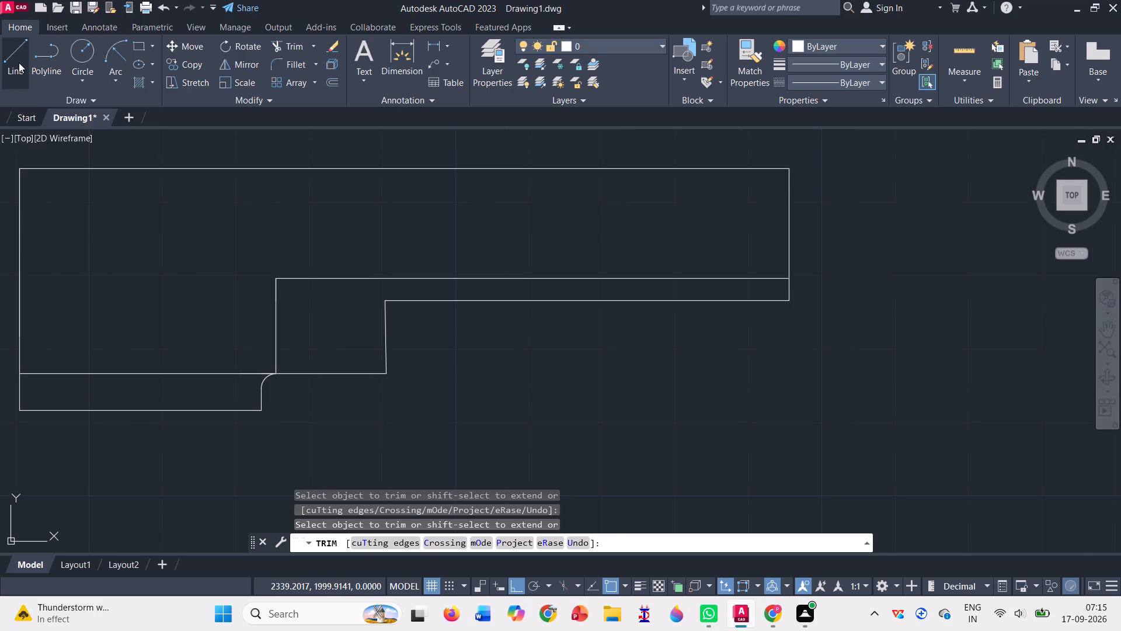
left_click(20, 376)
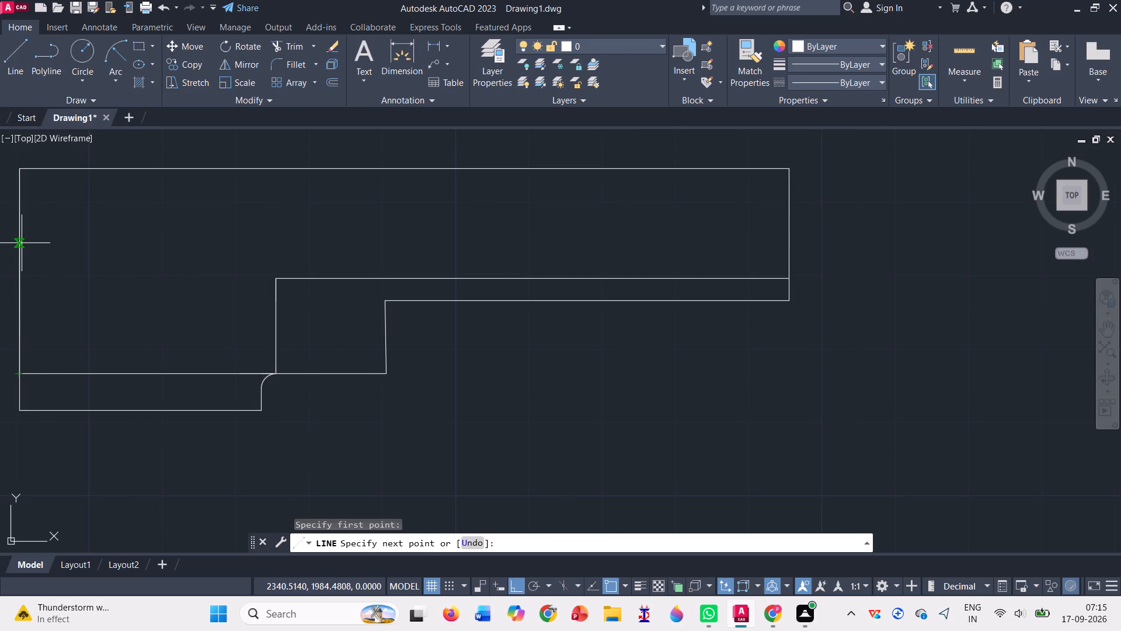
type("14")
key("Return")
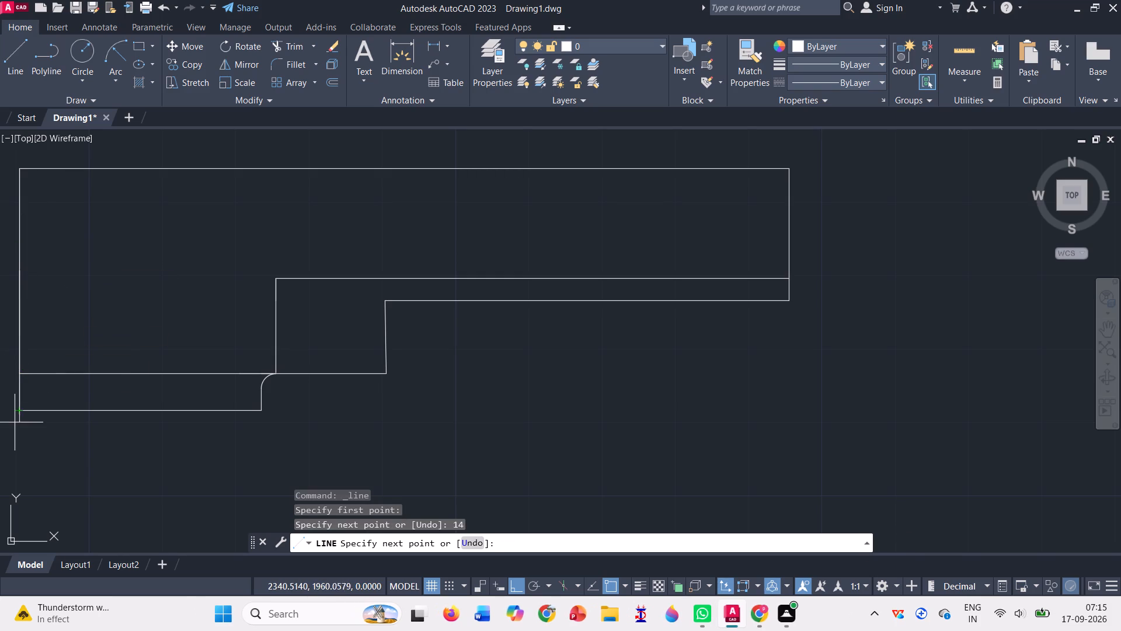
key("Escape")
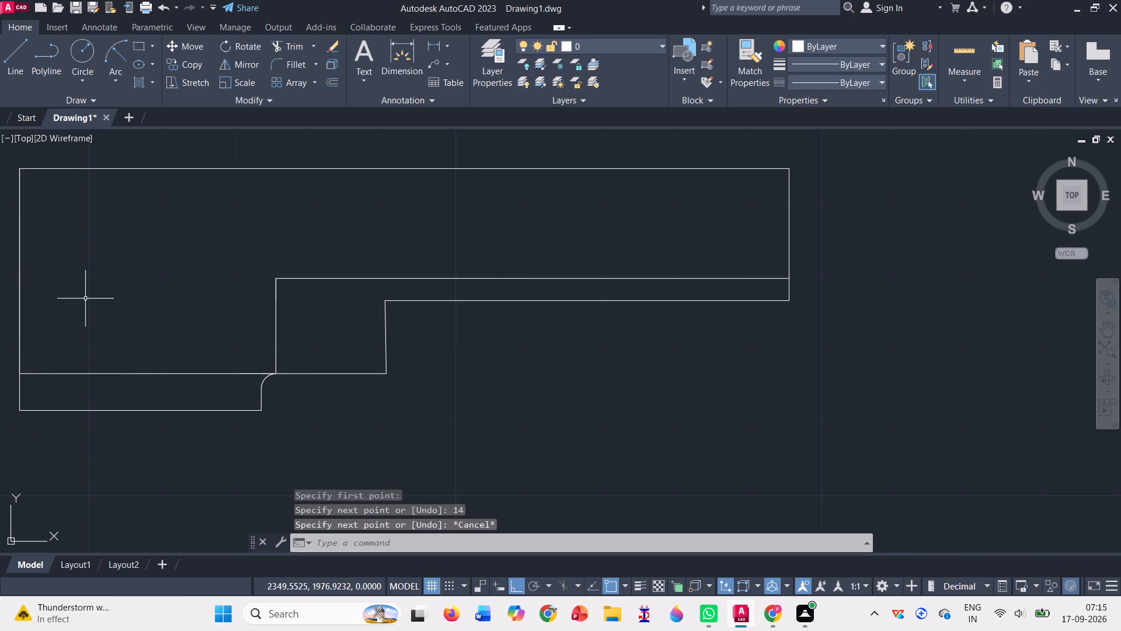
Draw a line 14 units up the left edge from the lower step line, continuing horizontally about 30 units right as a centre line.
left_click(13, 66)
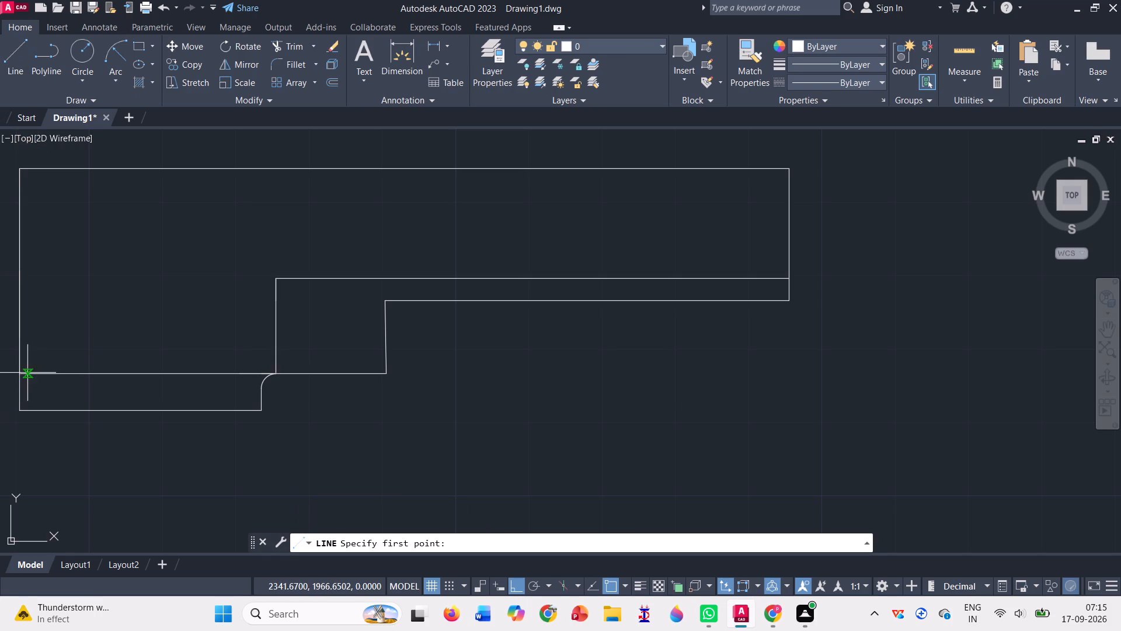
left_click(20, 371)
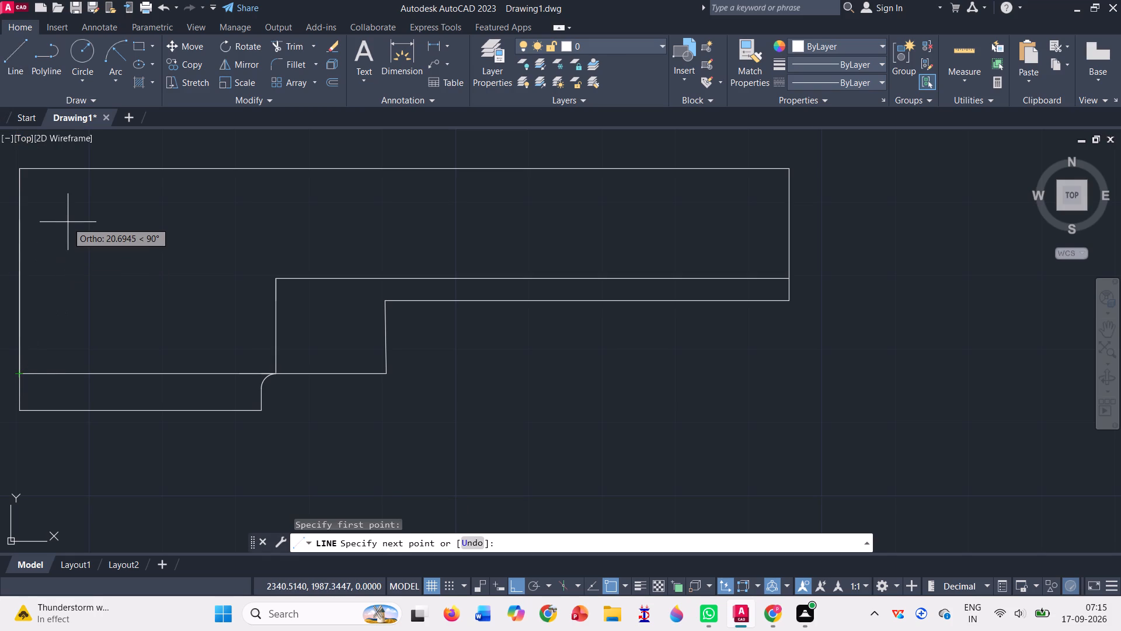
type("14")
key("Return")
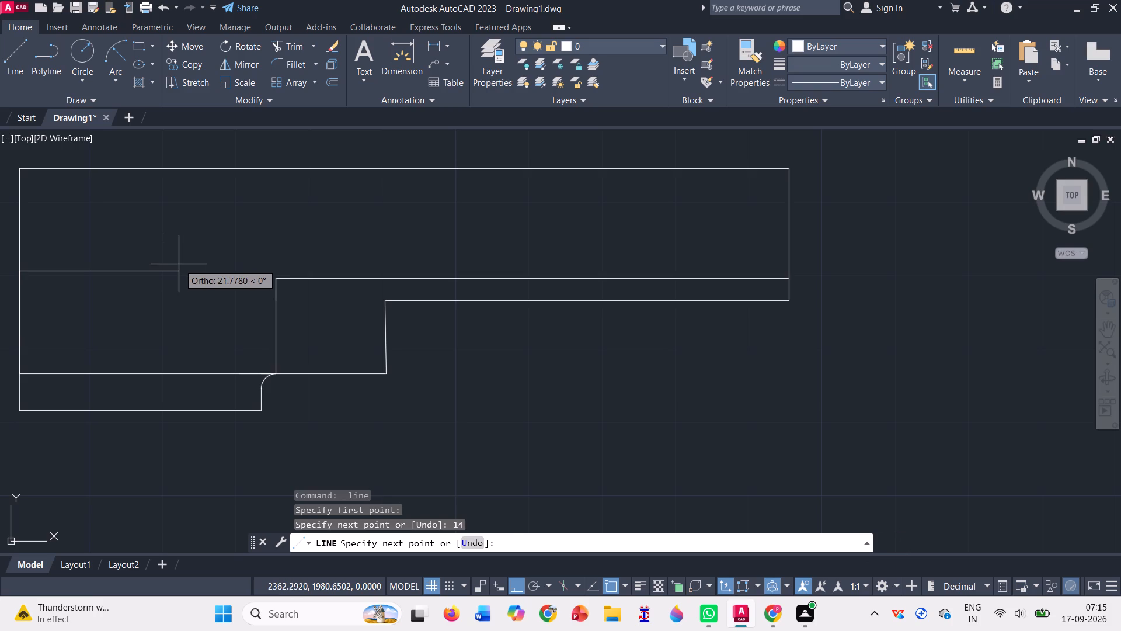
left_click(179, 264)
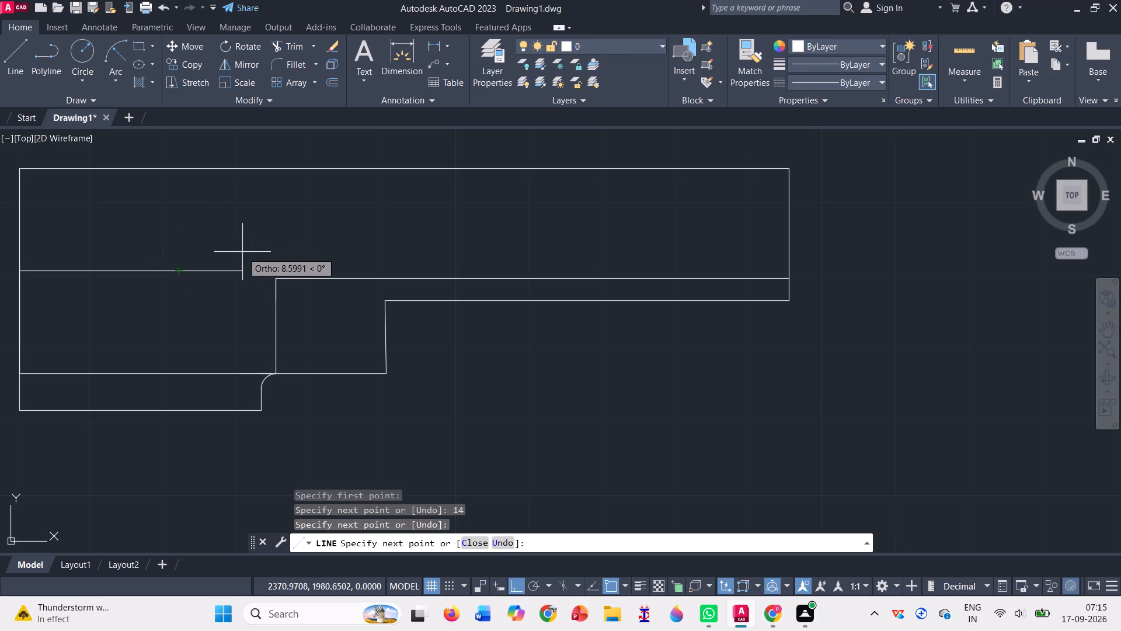
left_click(242, 252)
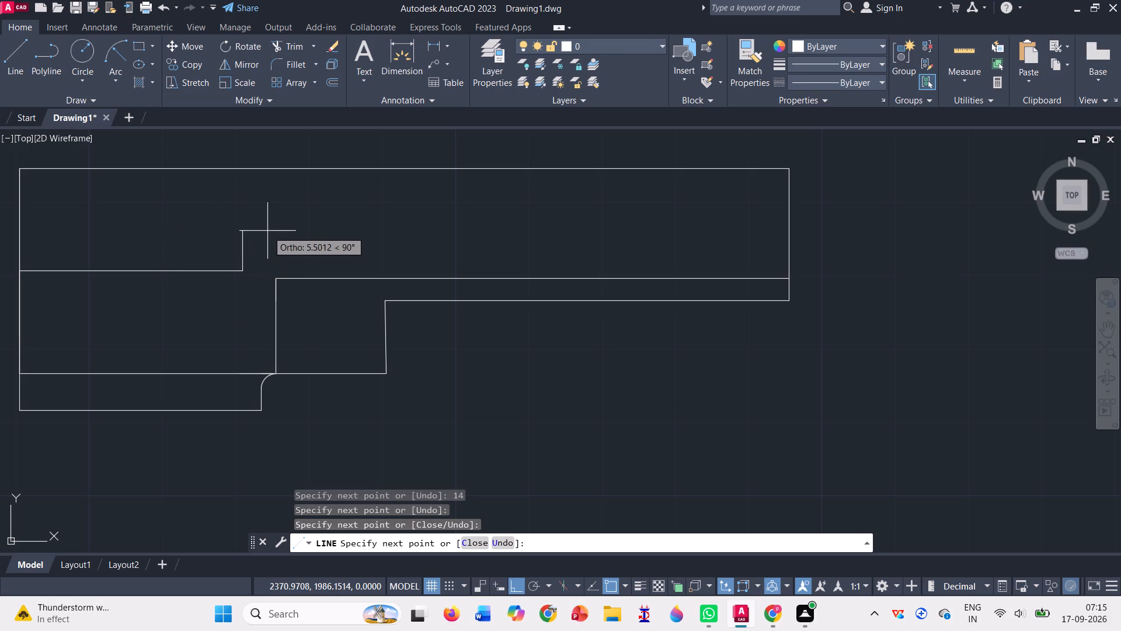
key("Escape")
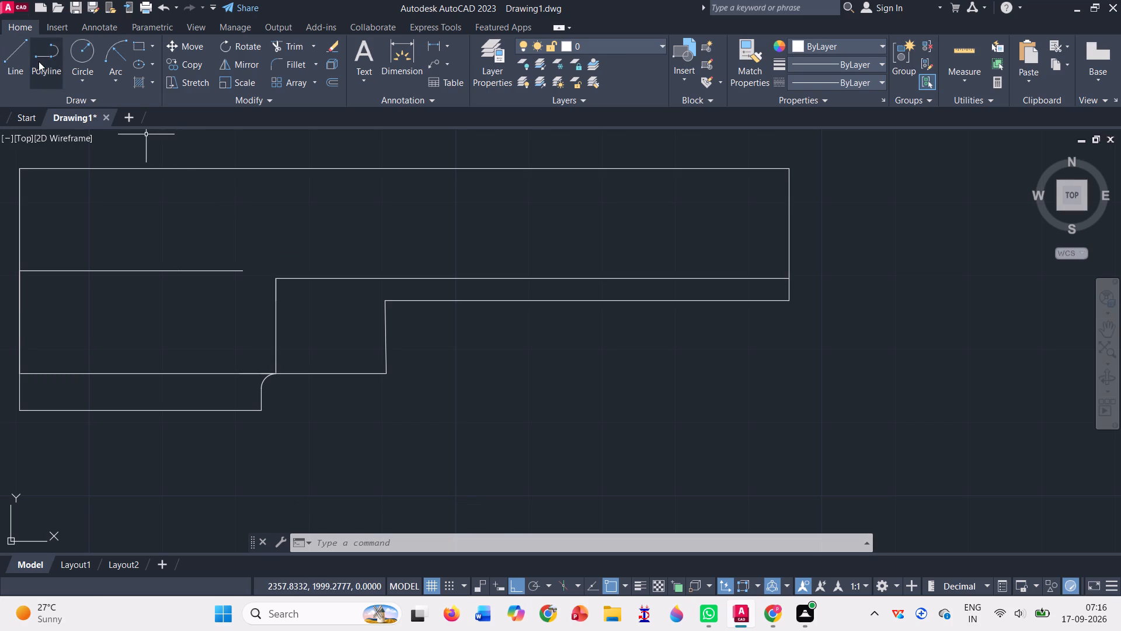
Draw a 32-unit line left from the right edge's midpoint, then a vertical between the top edge and the upper step line.
left_click(12, 46)
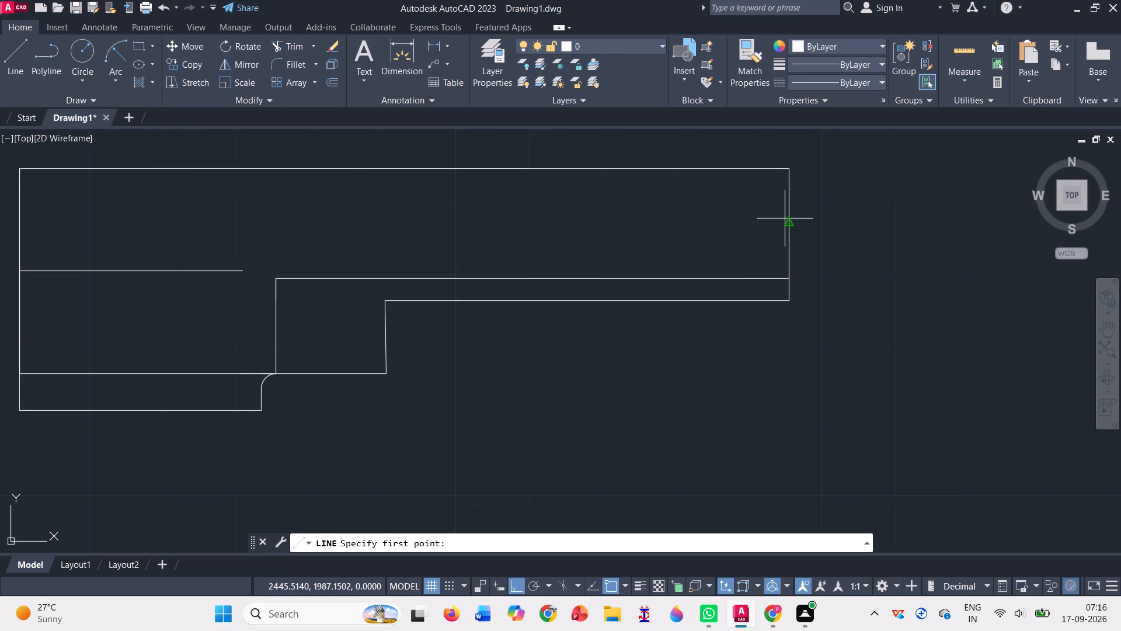
left_click(785, 221)
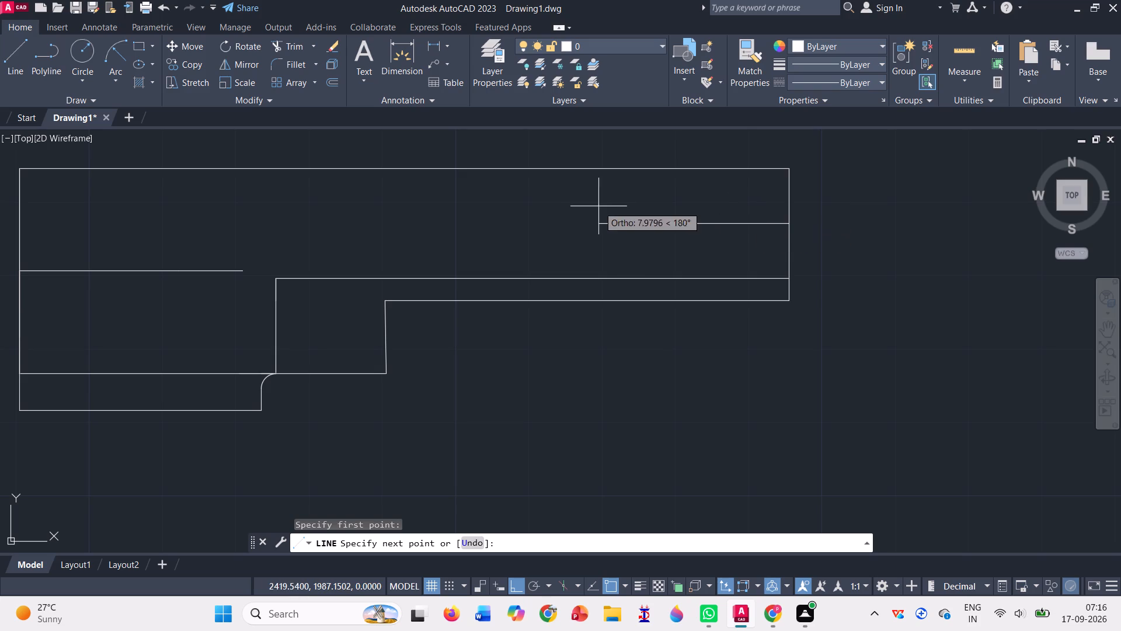
type("32")
key("Return")
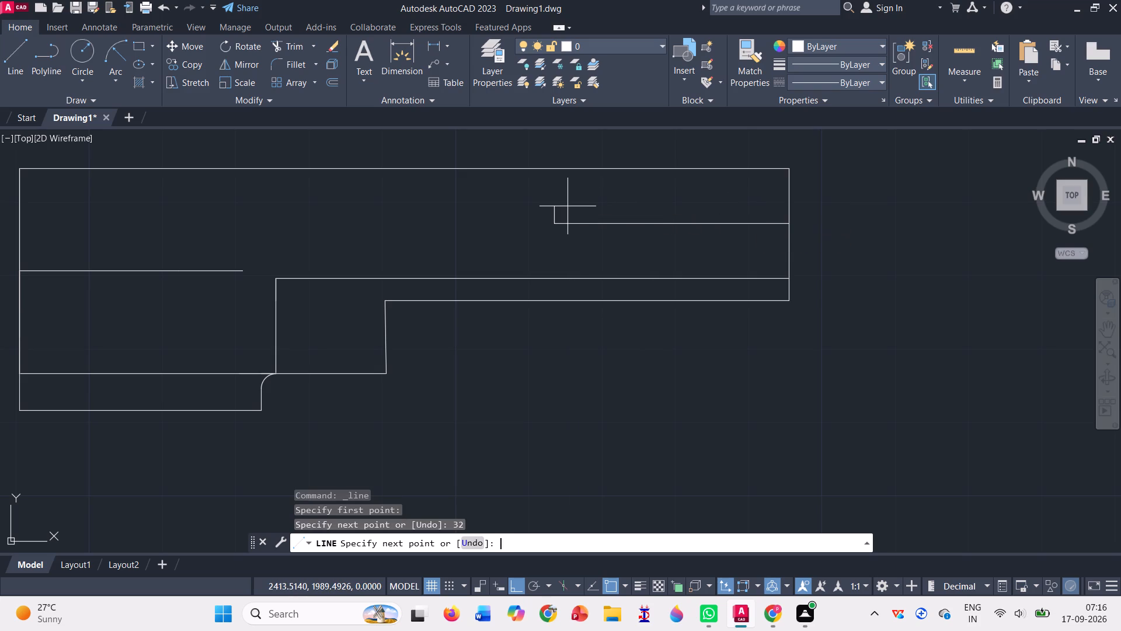
left_click(554, 168)
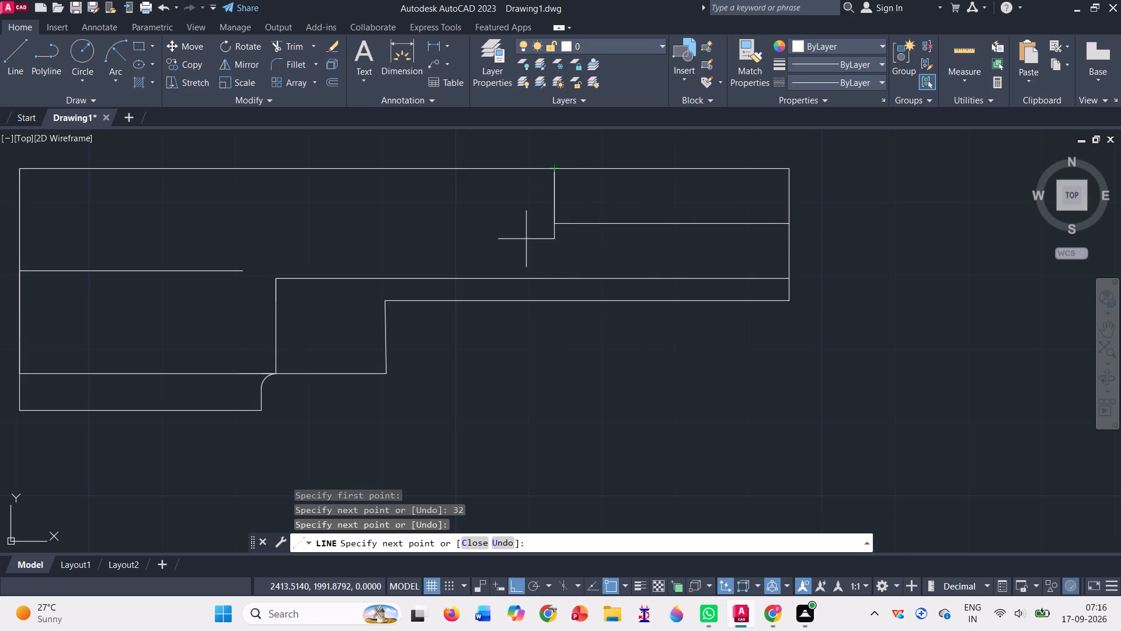
left_click(553, 276)
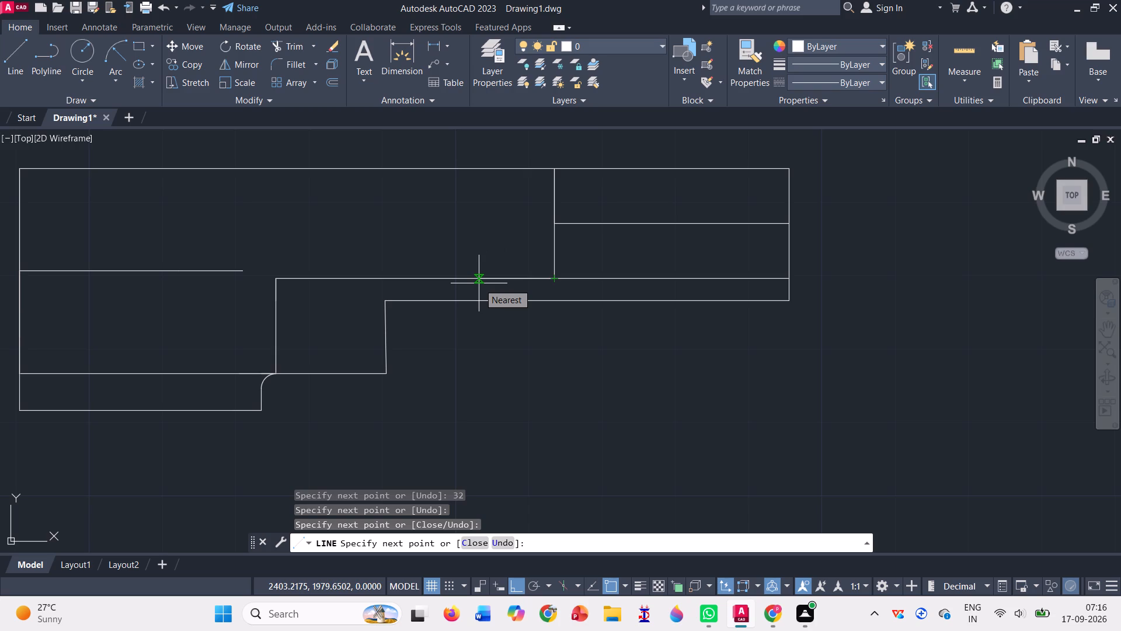
Continue the line 18 units left along the upper step line and vertically up to the top edge.
type("18")
key("Return")
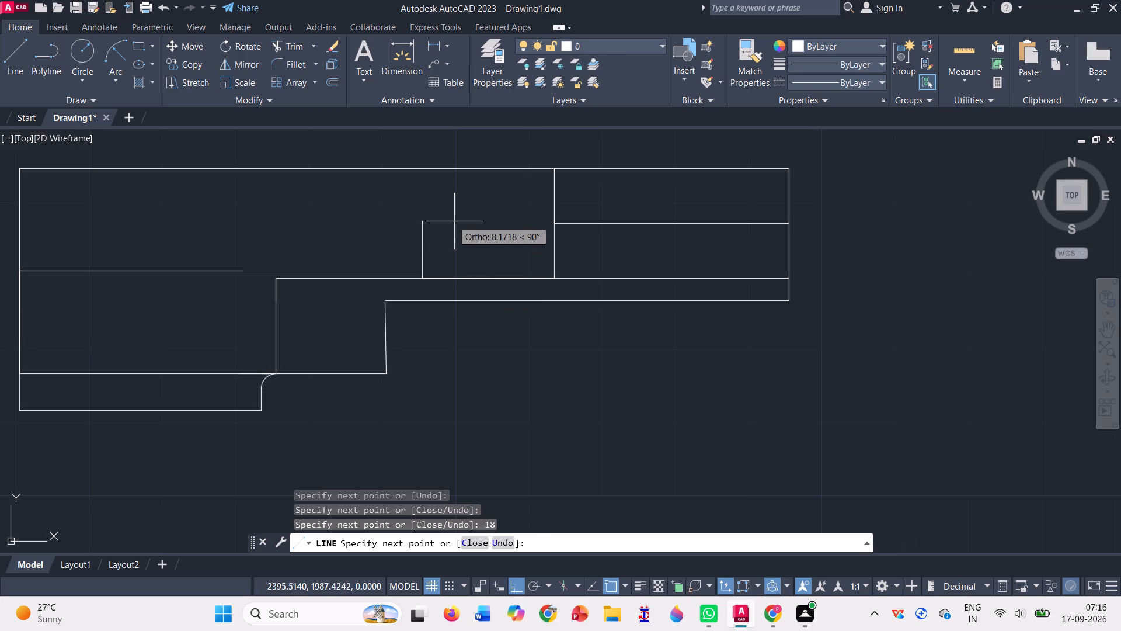
left_click(426, 168)
key("Escape")
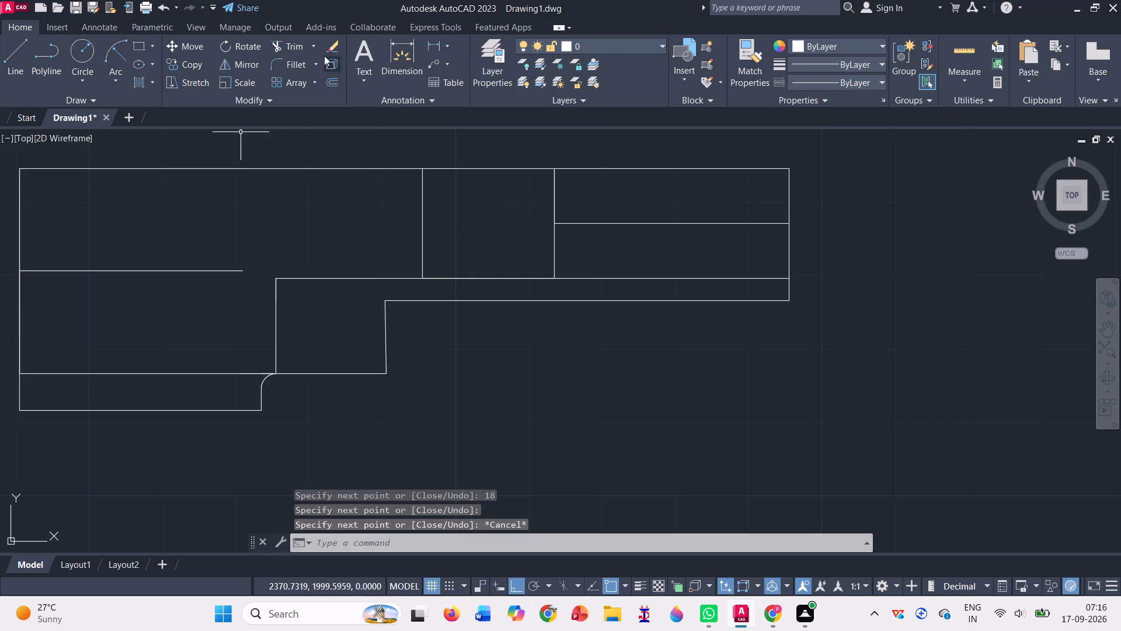
Trim away the 32-unit horizontal helper line at the right end of the profile.
left_click(298, 47)
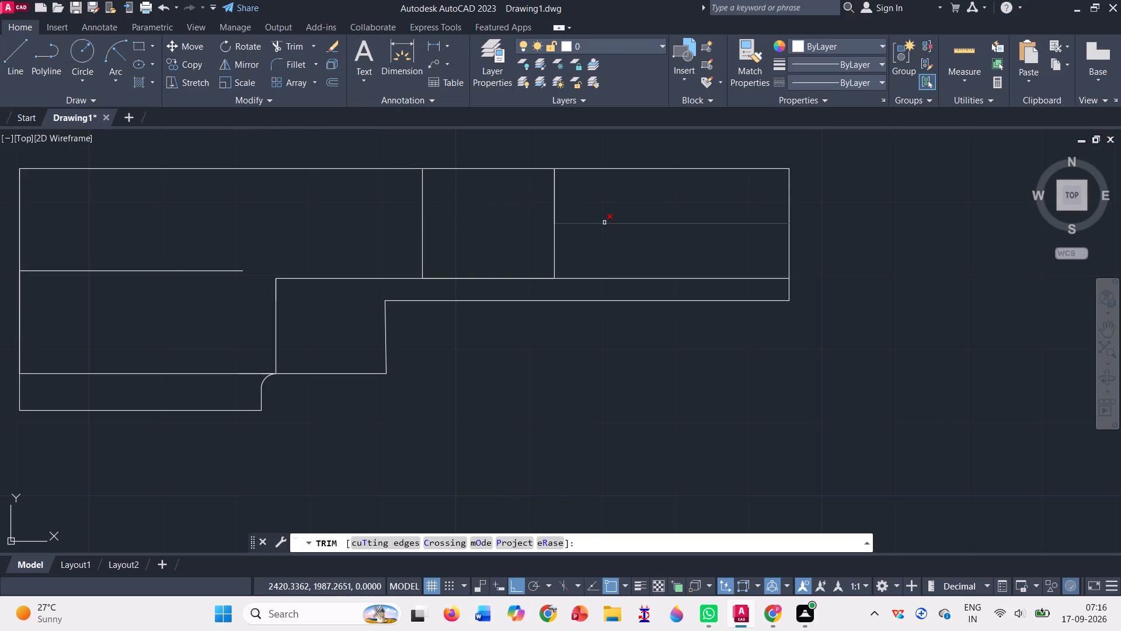
left_click(604, 223)
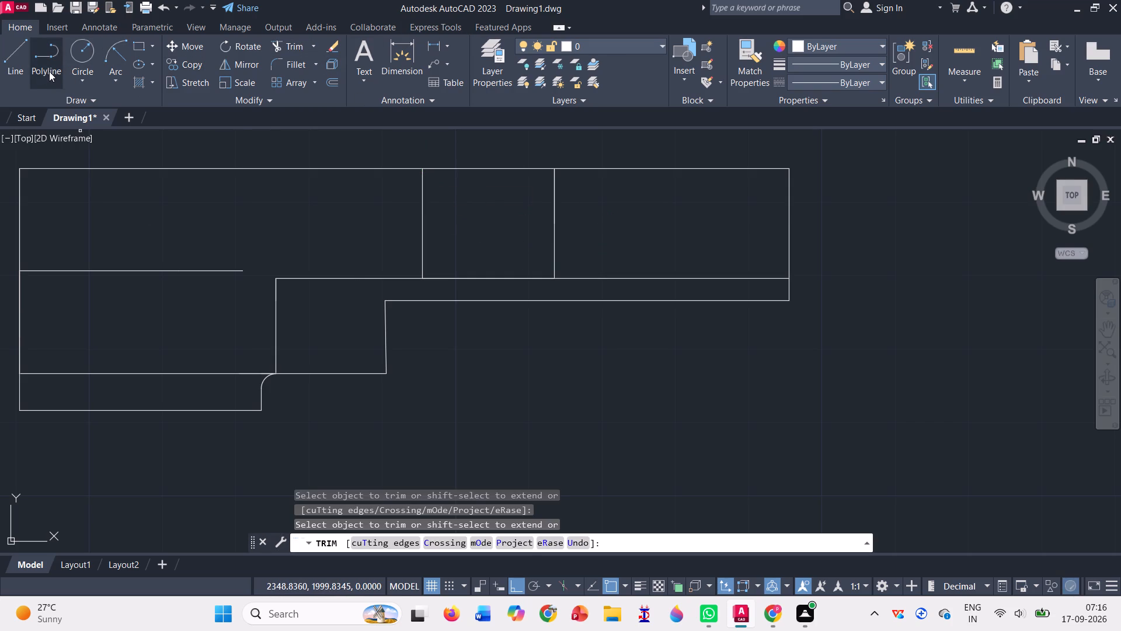
Draw a rectangular bore around the centre line from the left edge: 5.1 up, 22 right, 10.2 down, and back to the left edge.
left_click(9, 68)
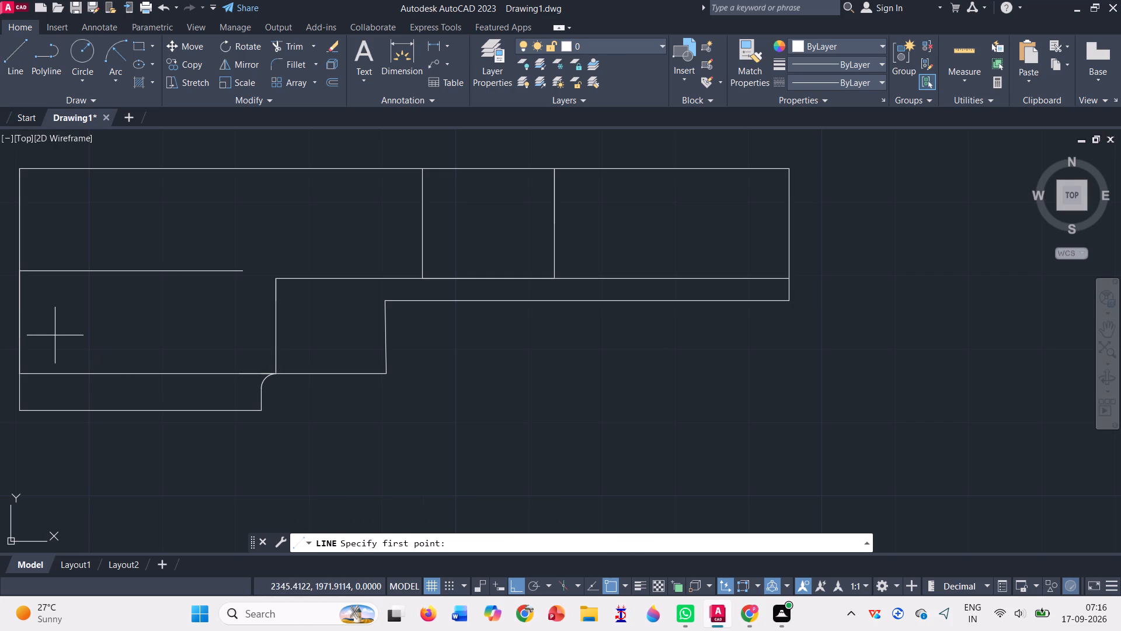
left_click(20, 269)
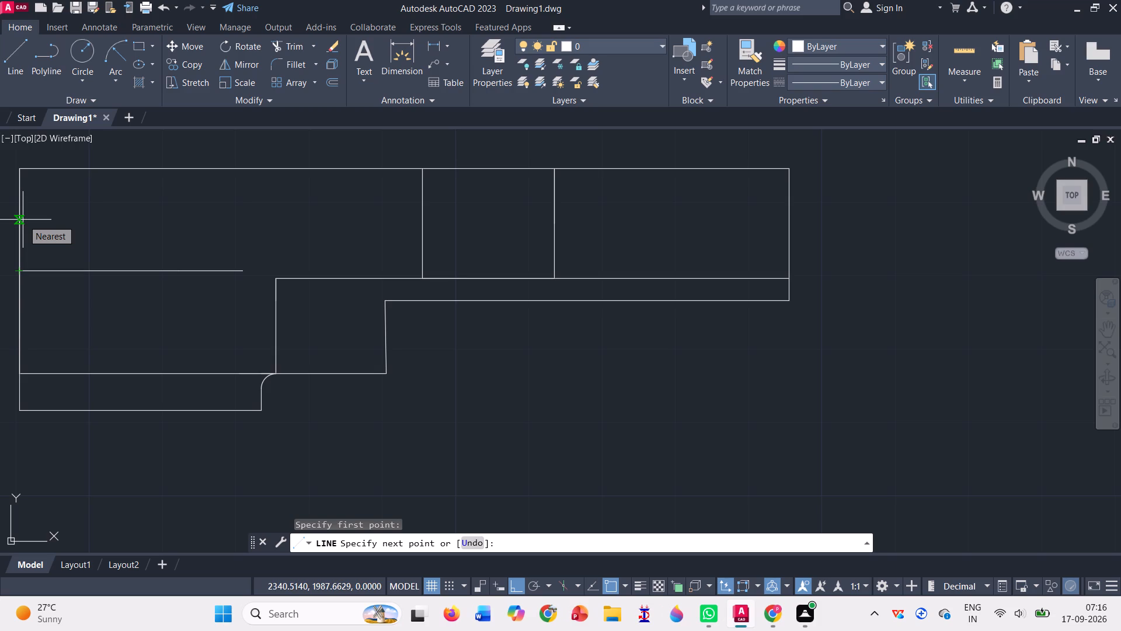
key("5")
type(".1")
key("Return")
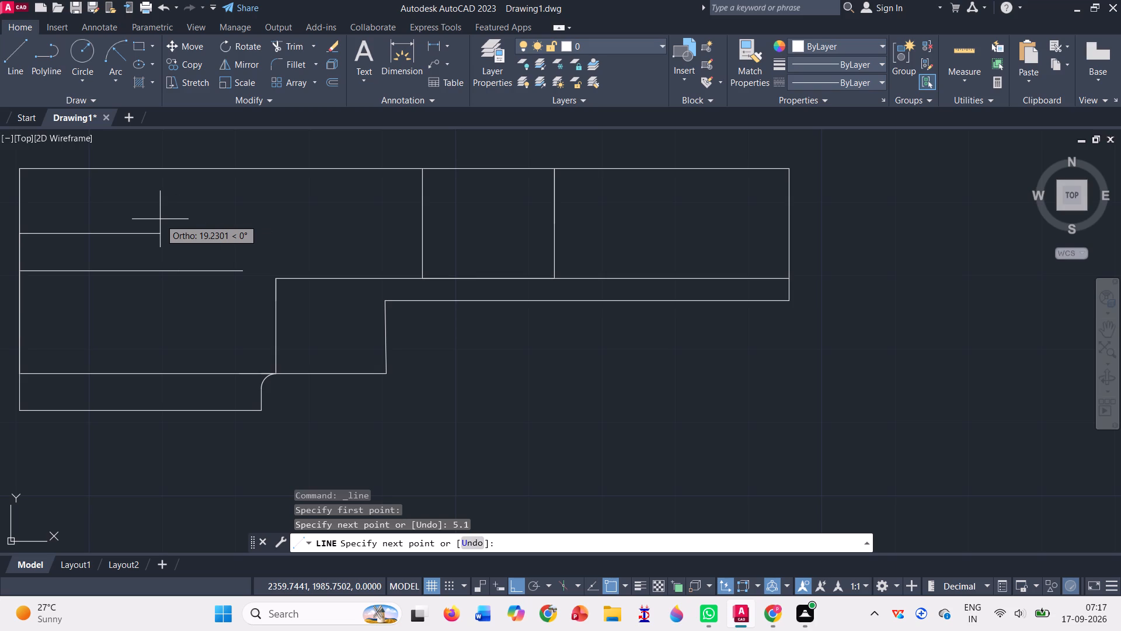
type("22")
key("Return")
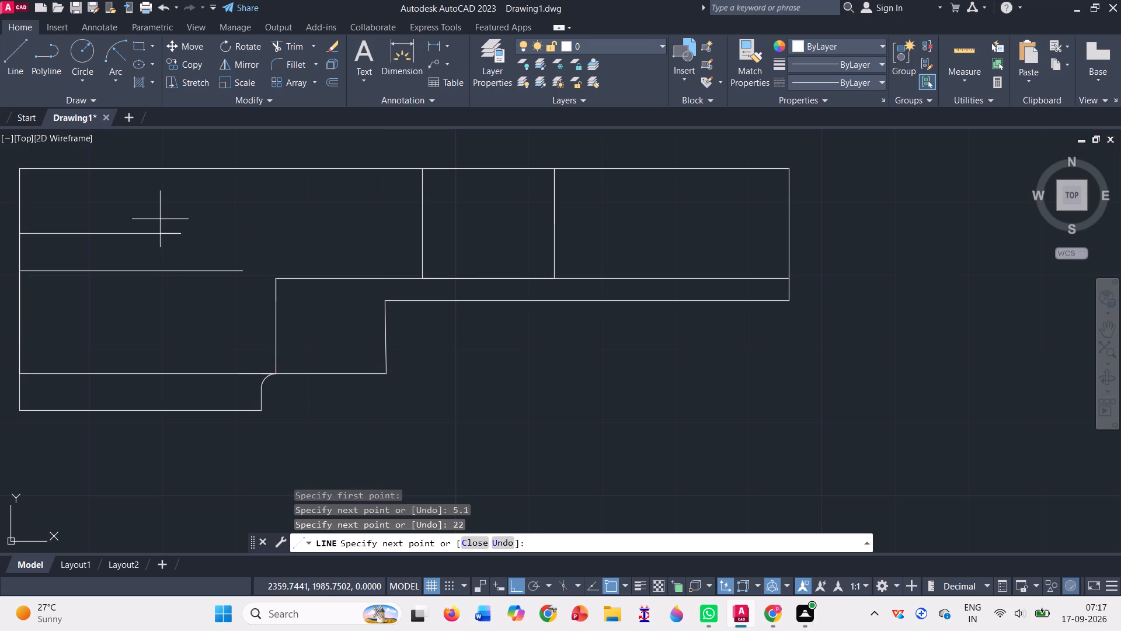
type("10.2")
key("Return")
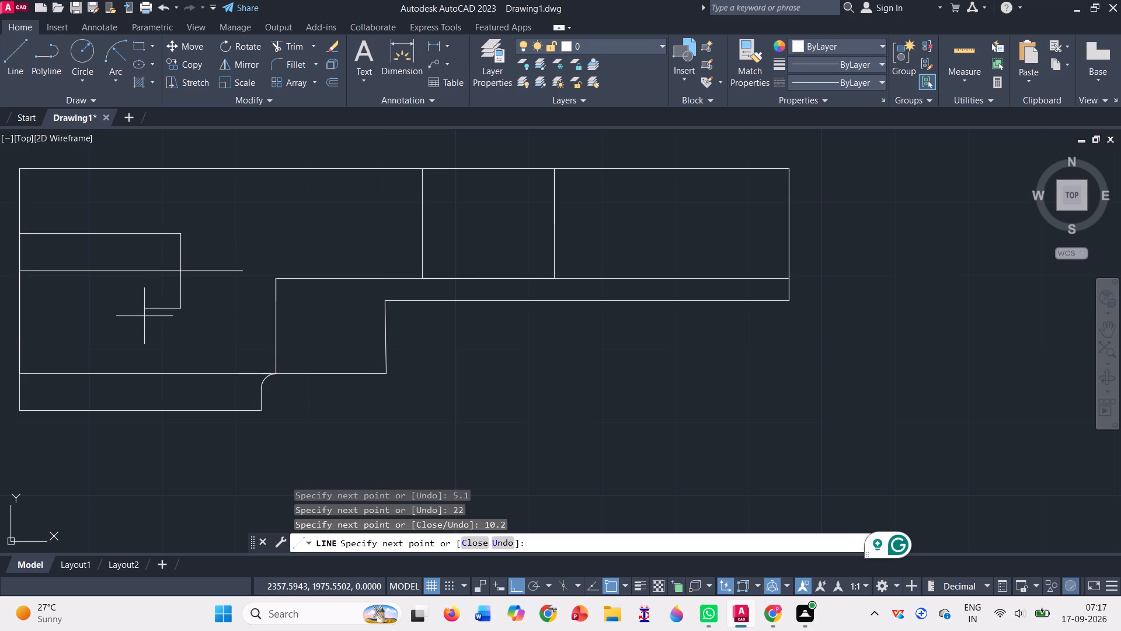
left_click(15, 308)
key("Escape")
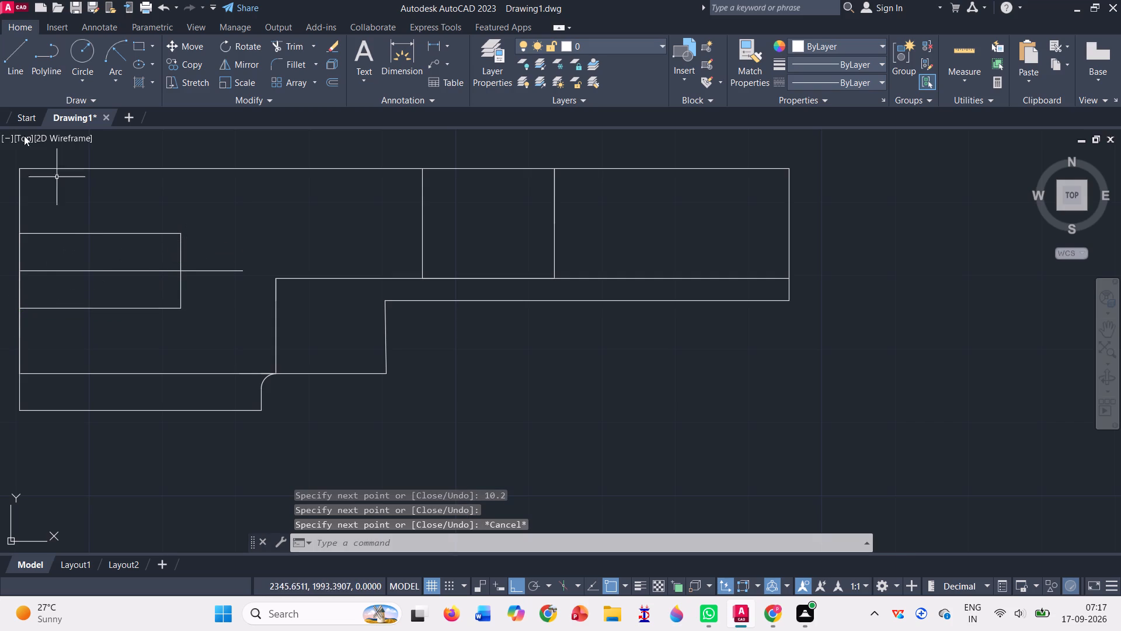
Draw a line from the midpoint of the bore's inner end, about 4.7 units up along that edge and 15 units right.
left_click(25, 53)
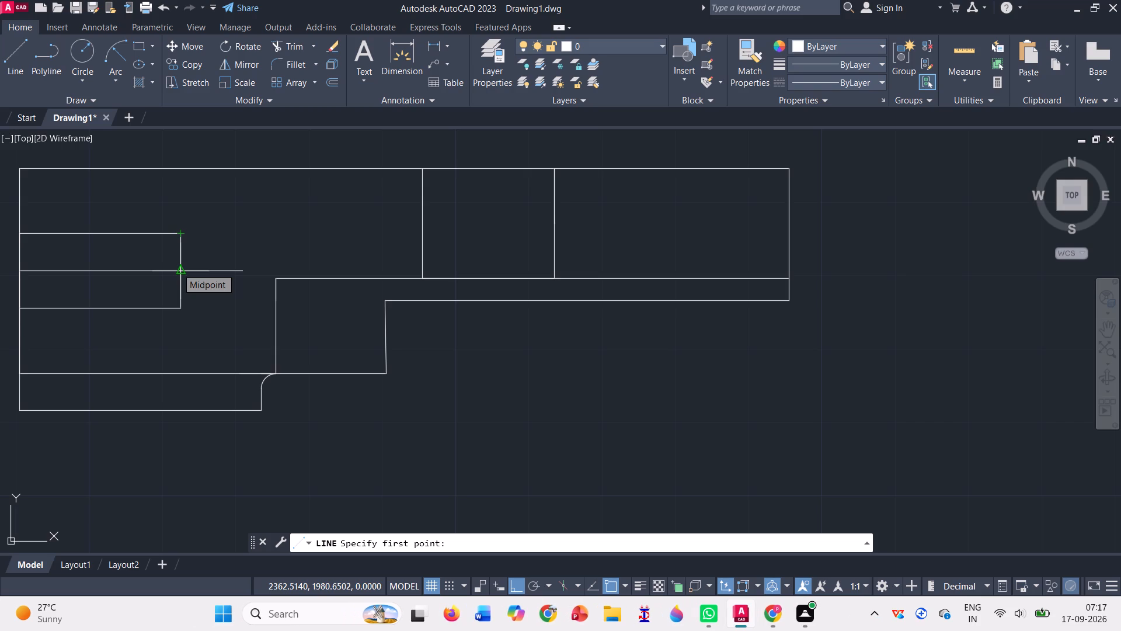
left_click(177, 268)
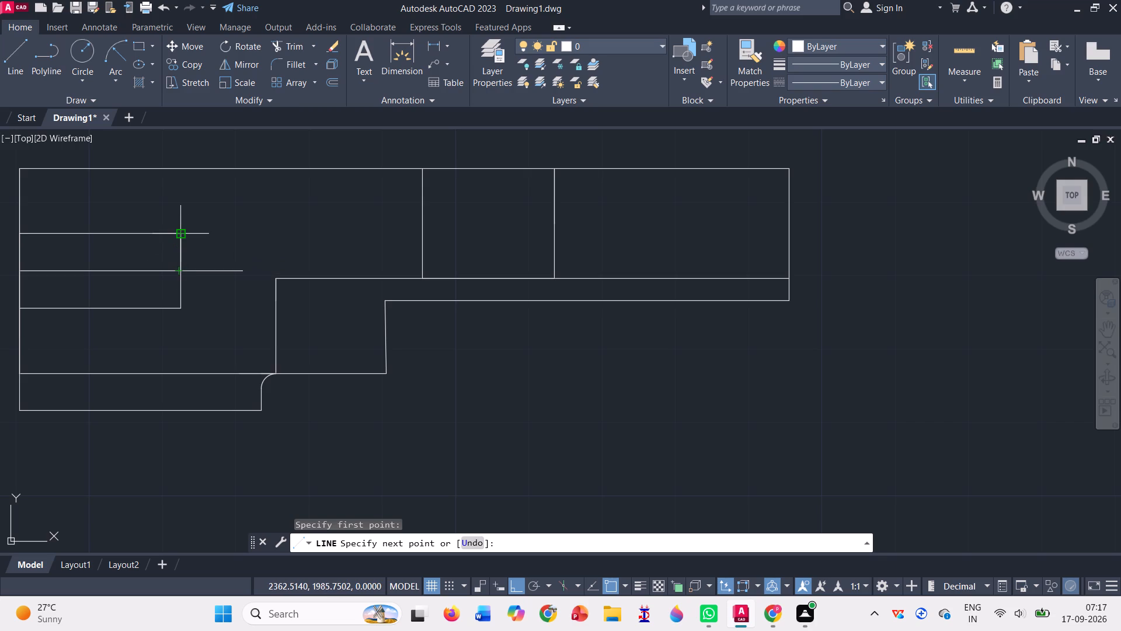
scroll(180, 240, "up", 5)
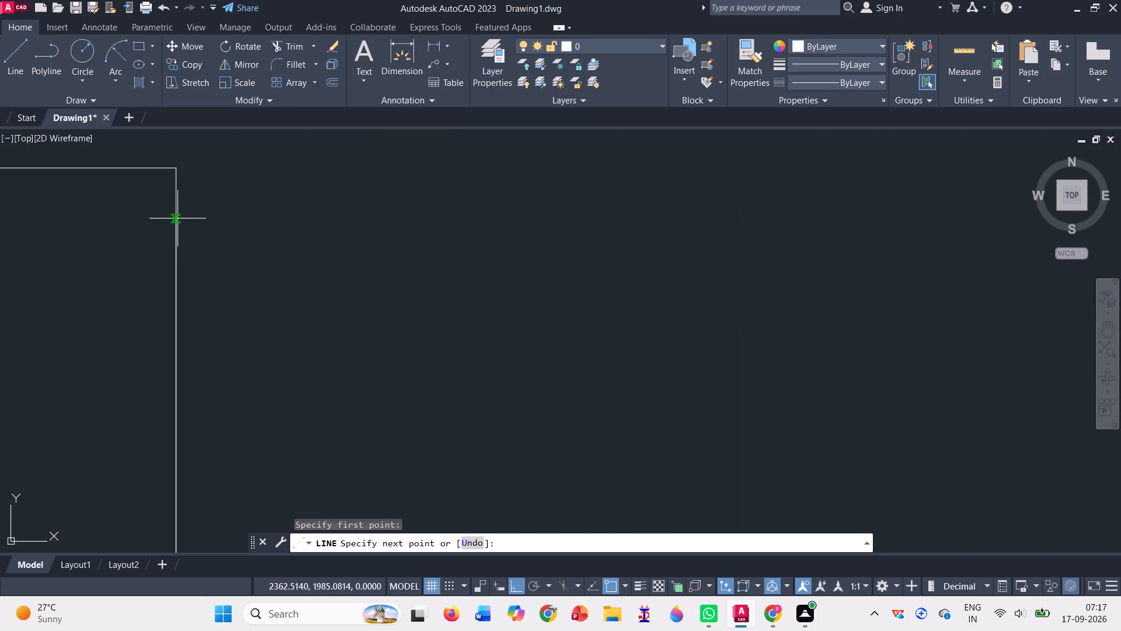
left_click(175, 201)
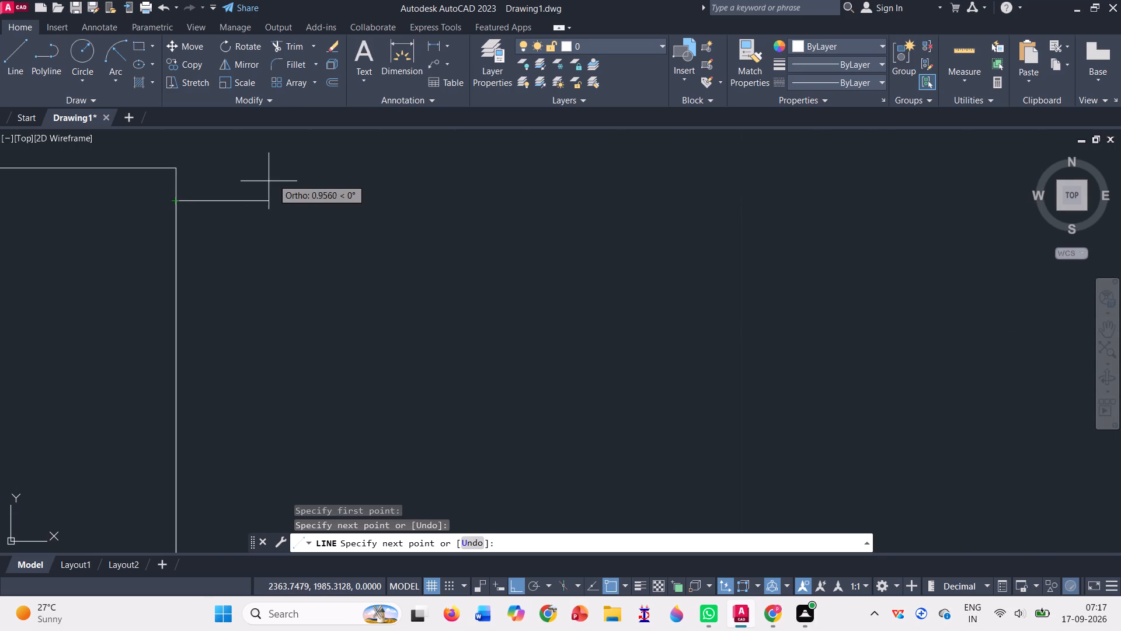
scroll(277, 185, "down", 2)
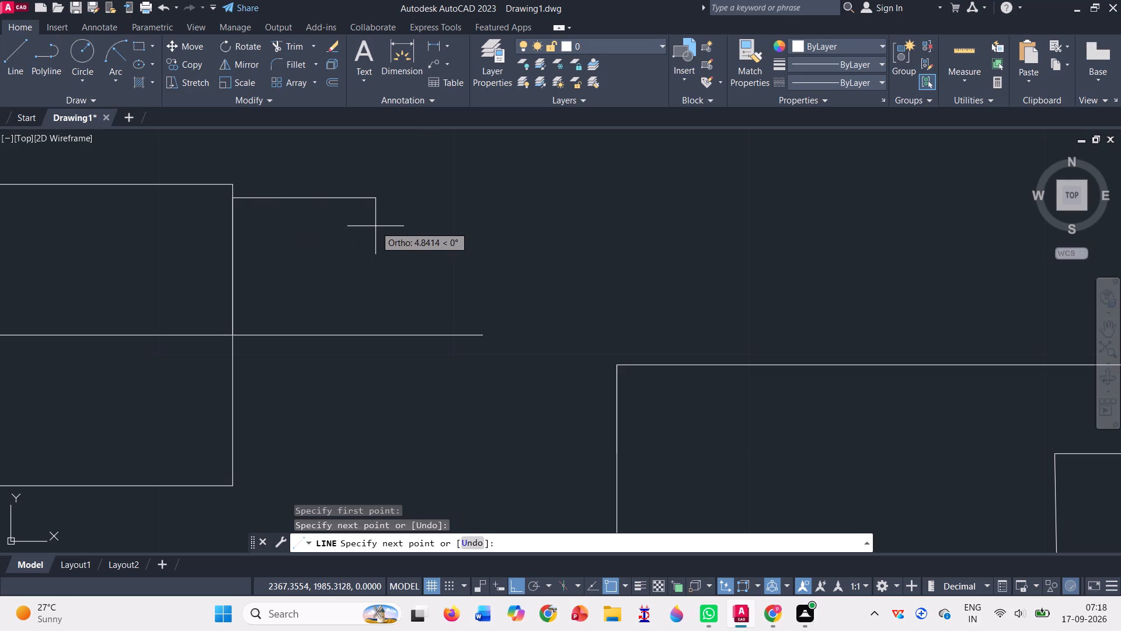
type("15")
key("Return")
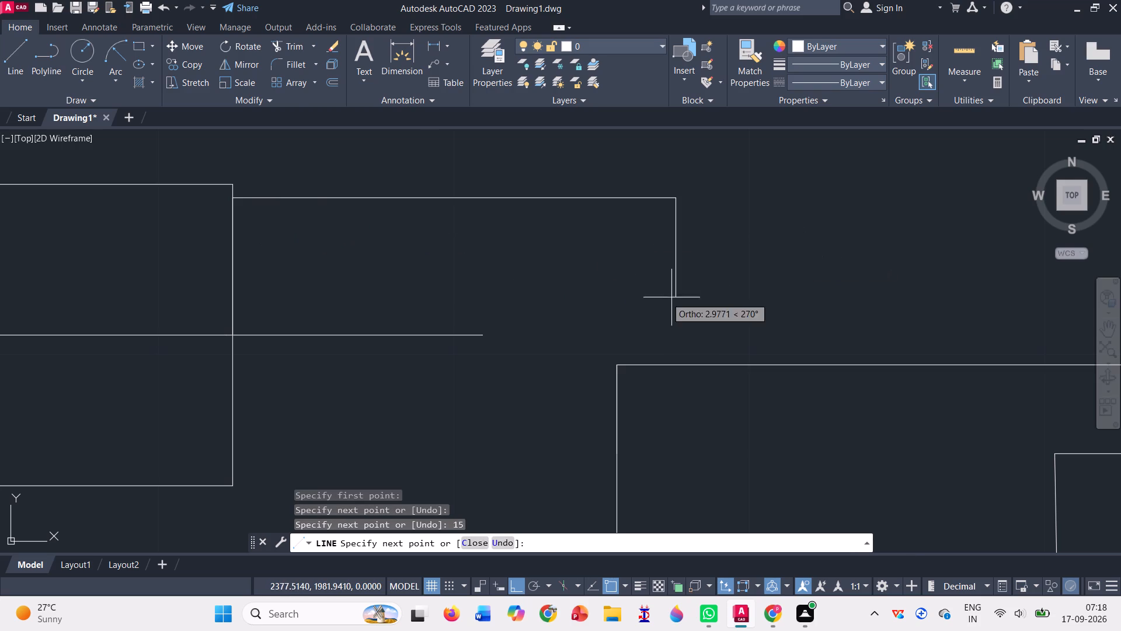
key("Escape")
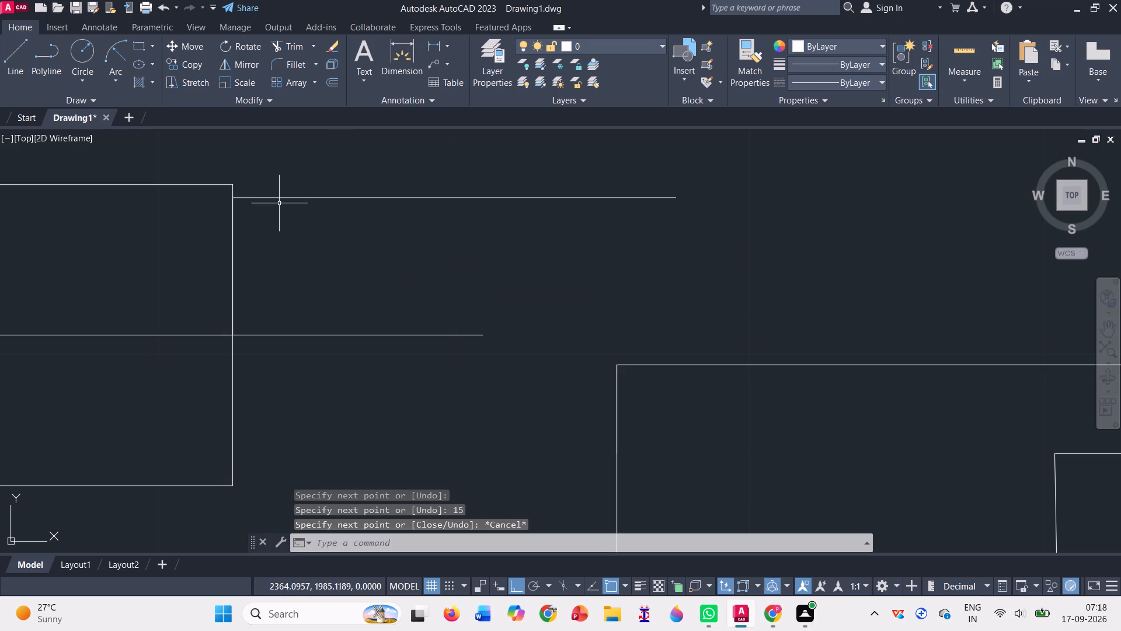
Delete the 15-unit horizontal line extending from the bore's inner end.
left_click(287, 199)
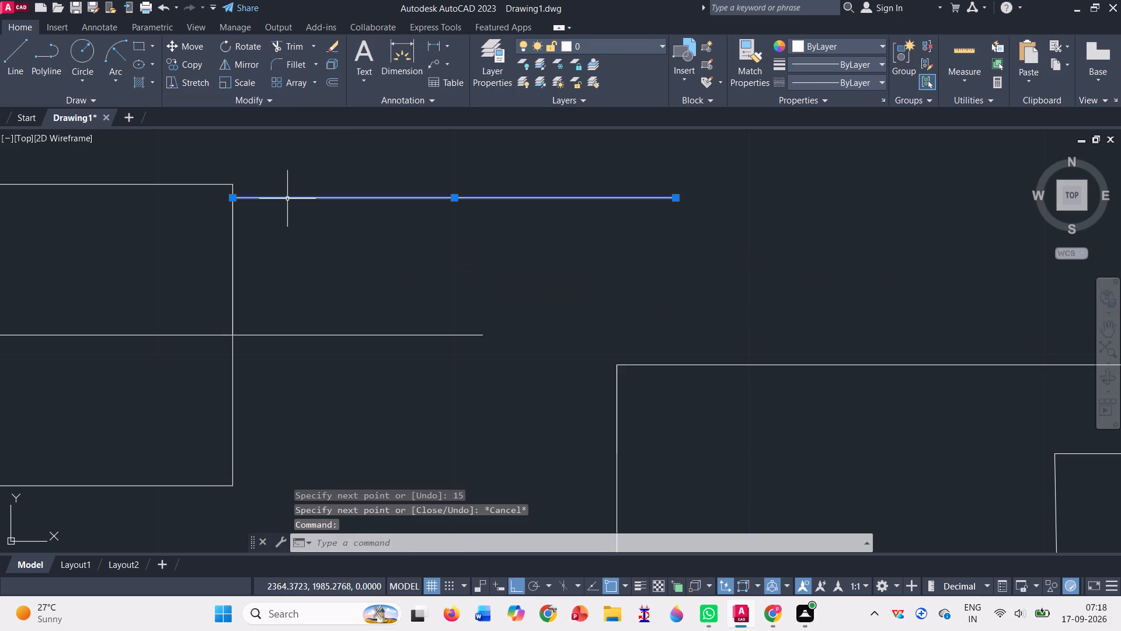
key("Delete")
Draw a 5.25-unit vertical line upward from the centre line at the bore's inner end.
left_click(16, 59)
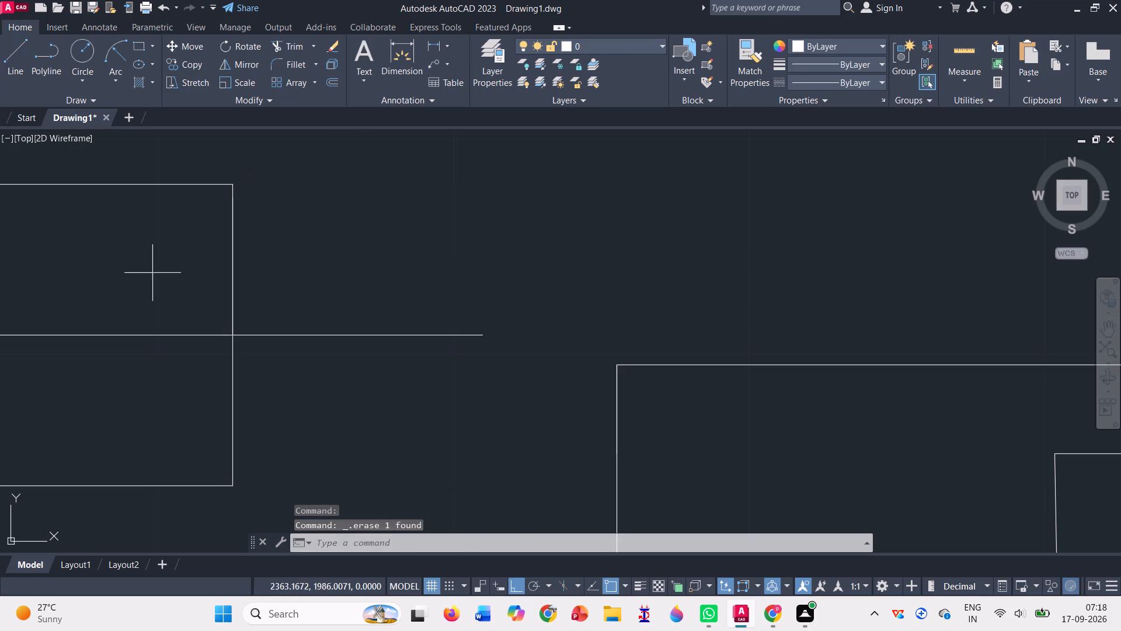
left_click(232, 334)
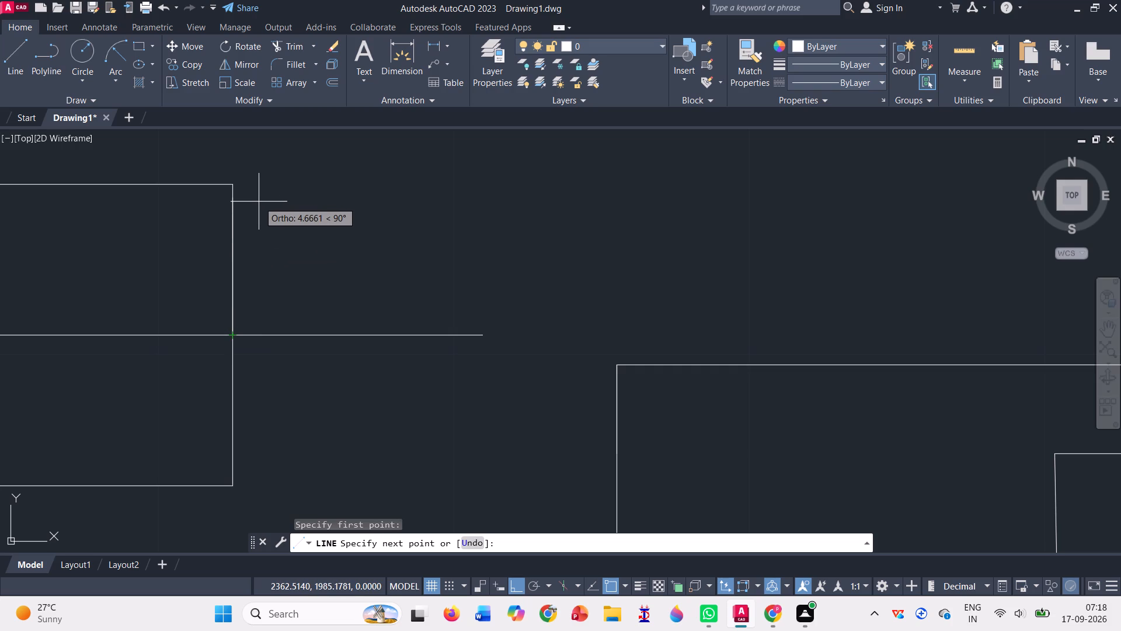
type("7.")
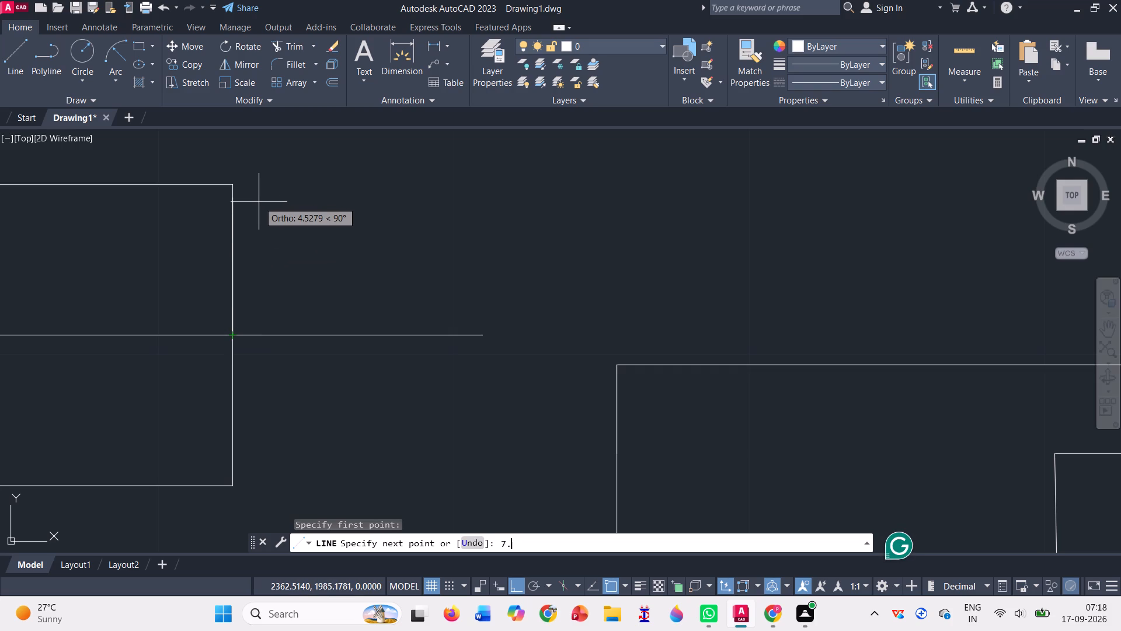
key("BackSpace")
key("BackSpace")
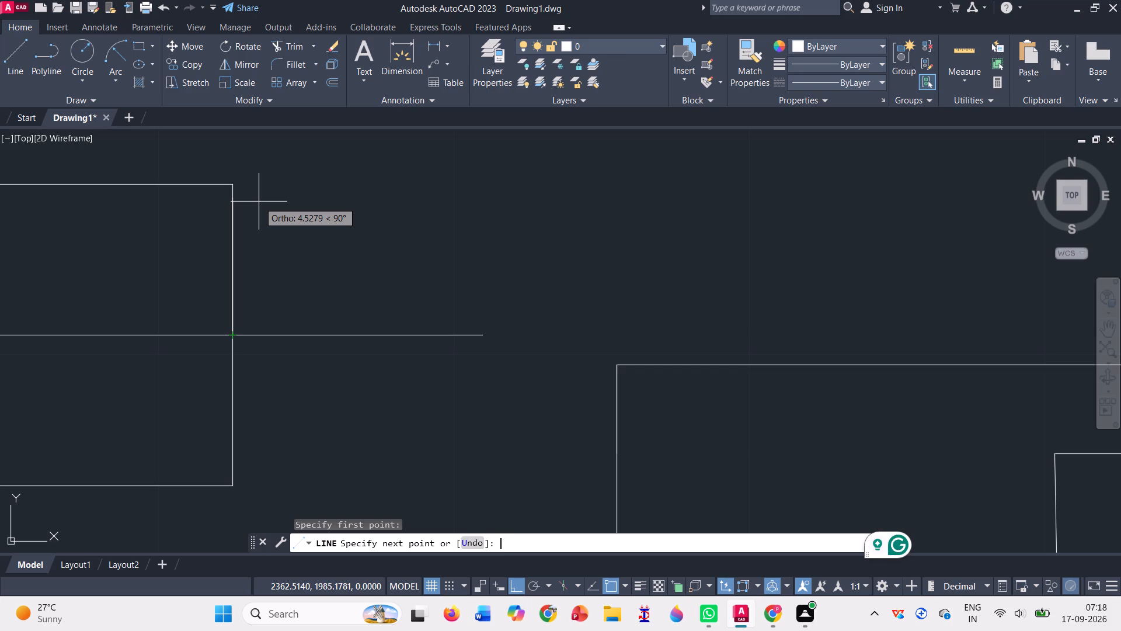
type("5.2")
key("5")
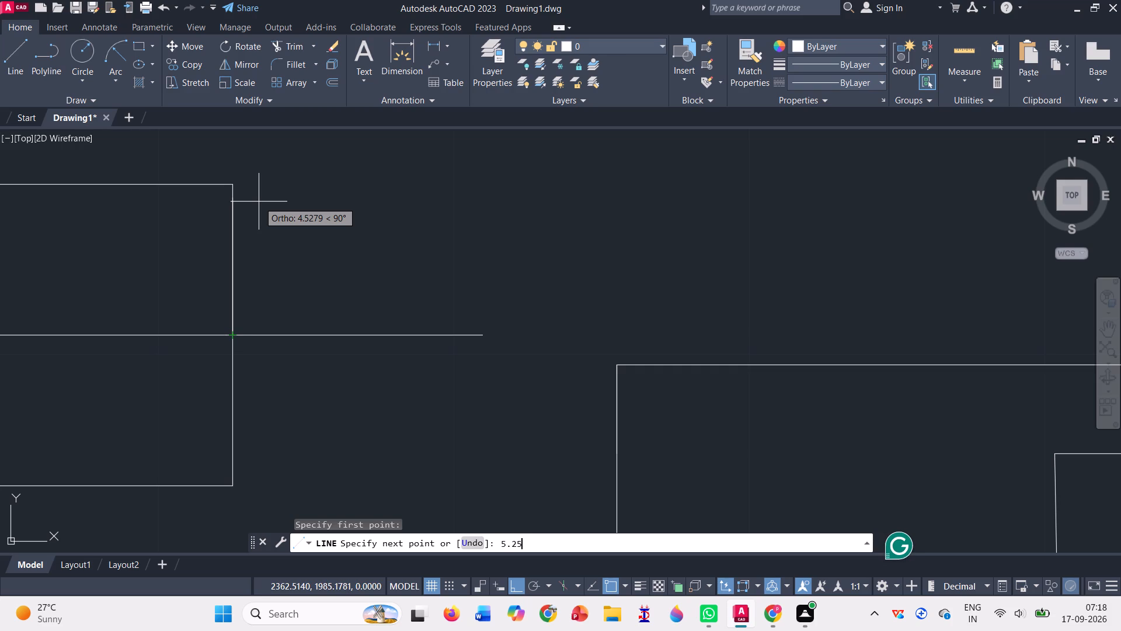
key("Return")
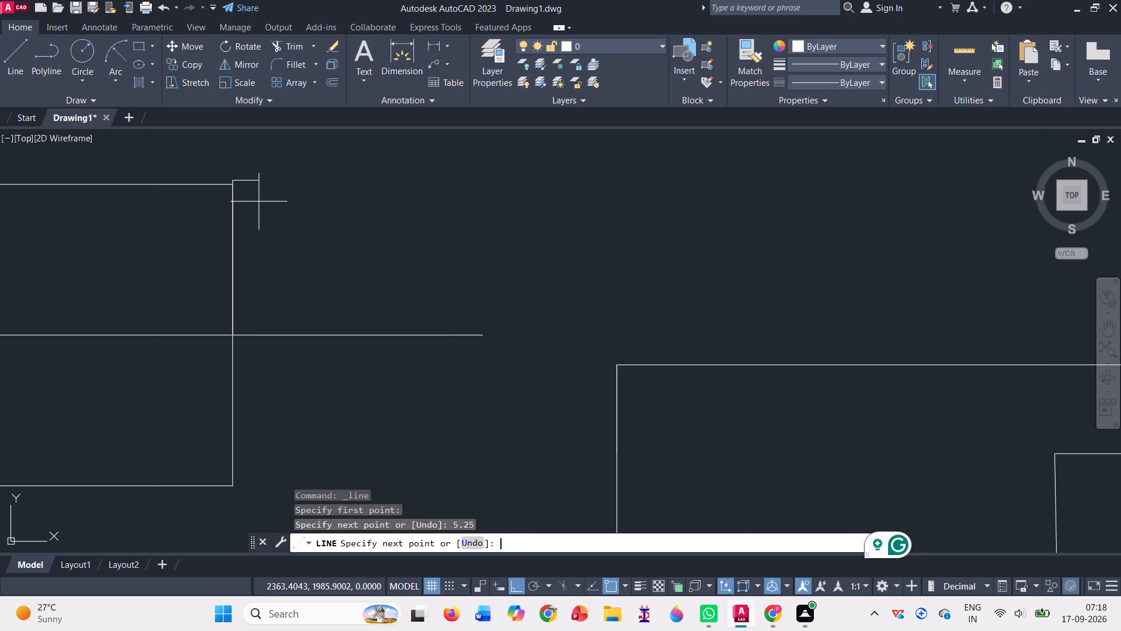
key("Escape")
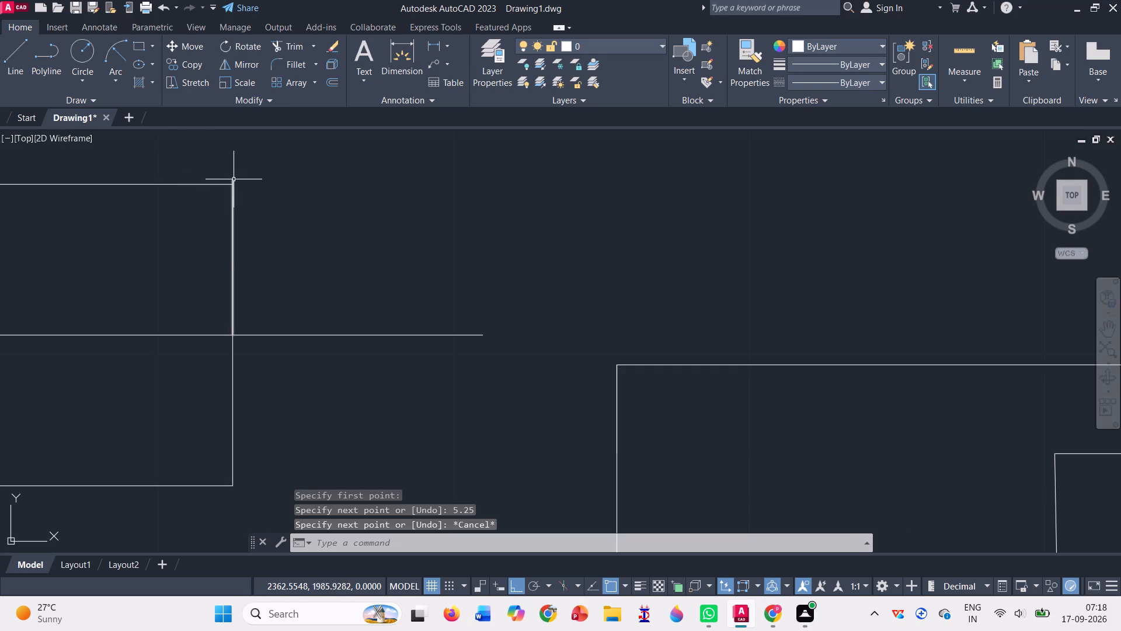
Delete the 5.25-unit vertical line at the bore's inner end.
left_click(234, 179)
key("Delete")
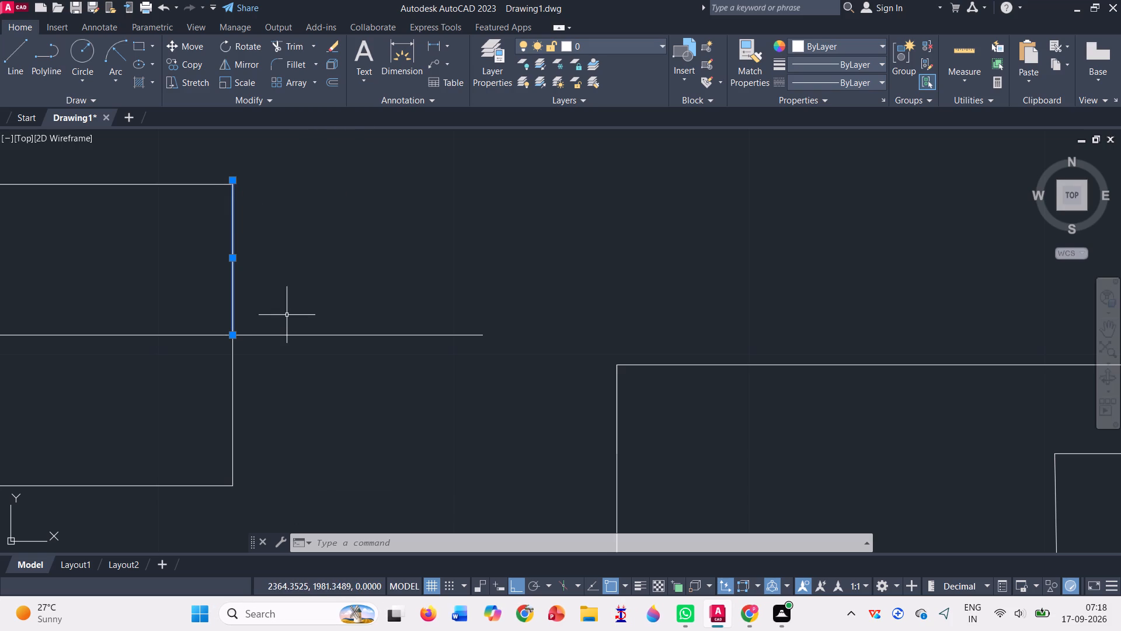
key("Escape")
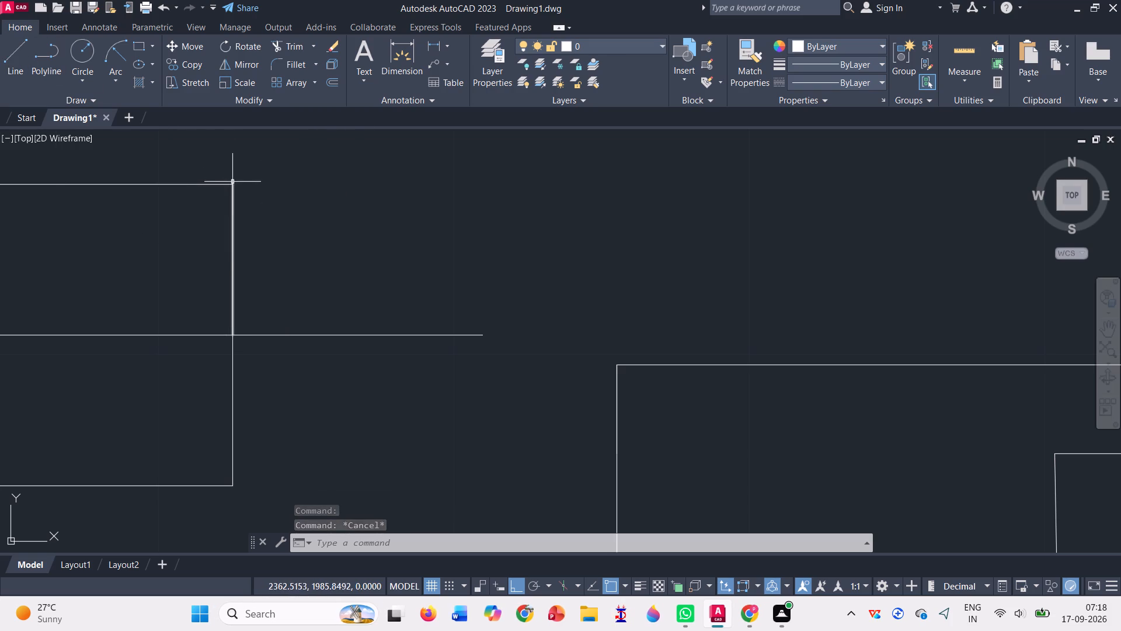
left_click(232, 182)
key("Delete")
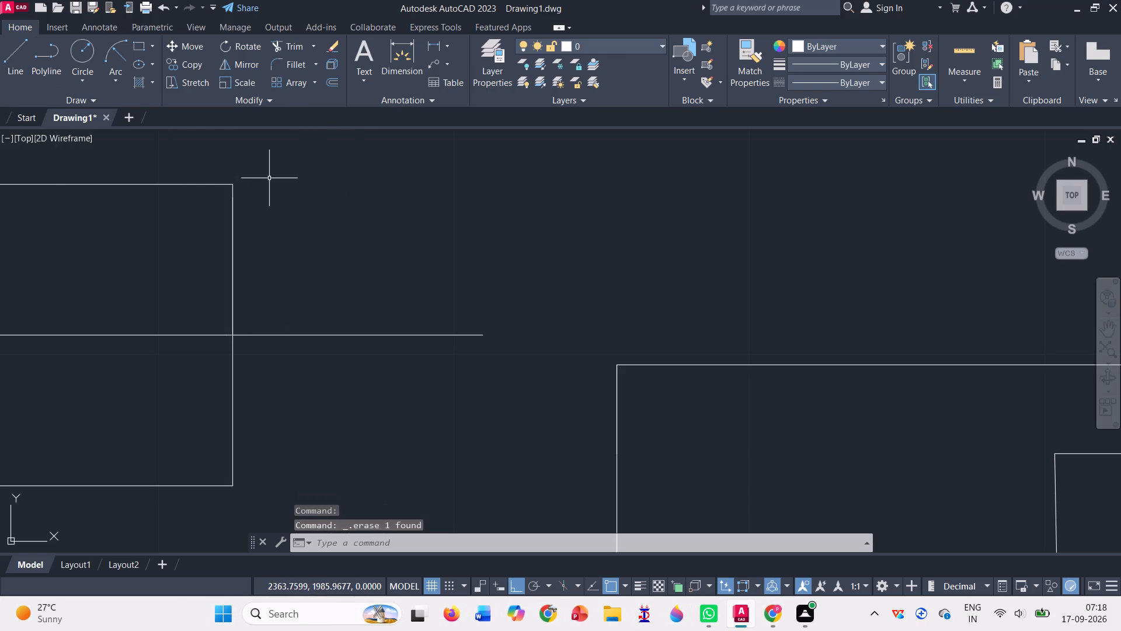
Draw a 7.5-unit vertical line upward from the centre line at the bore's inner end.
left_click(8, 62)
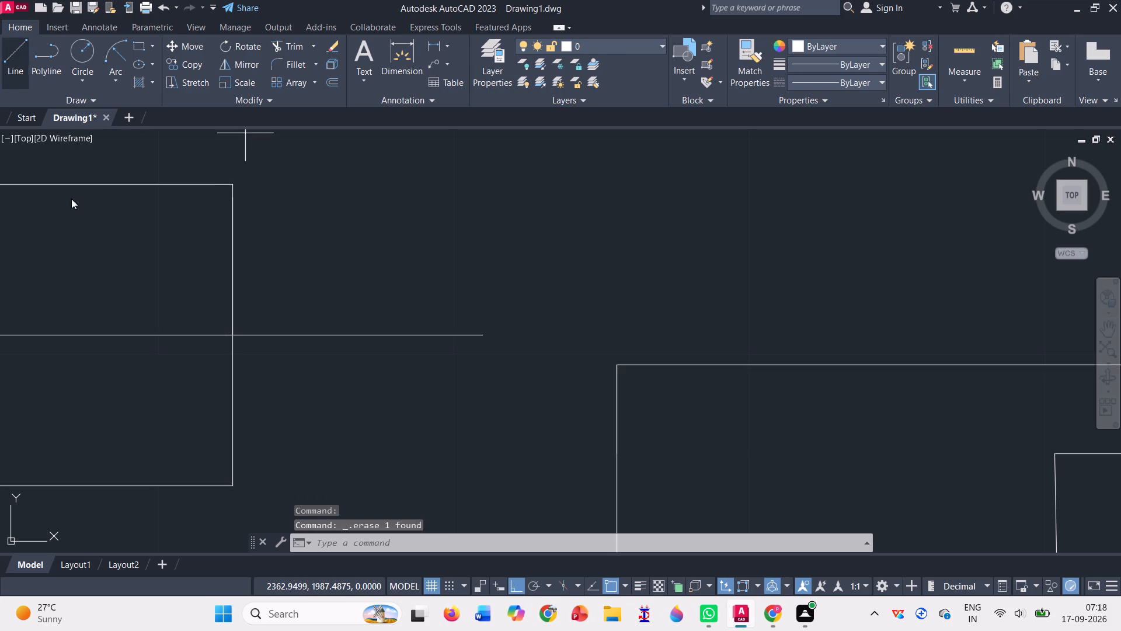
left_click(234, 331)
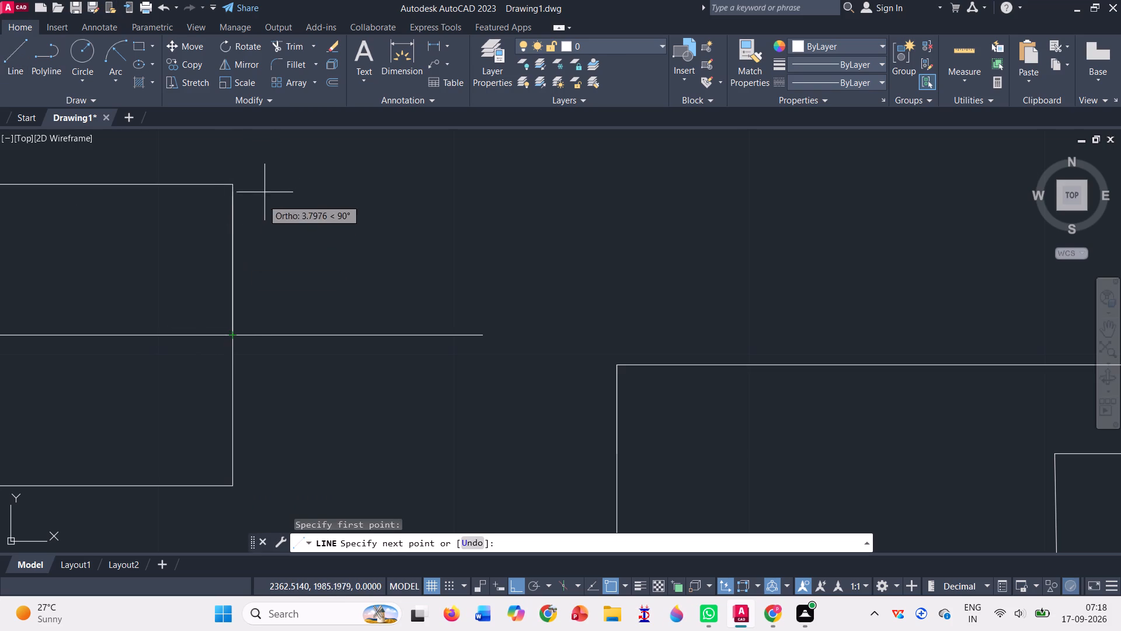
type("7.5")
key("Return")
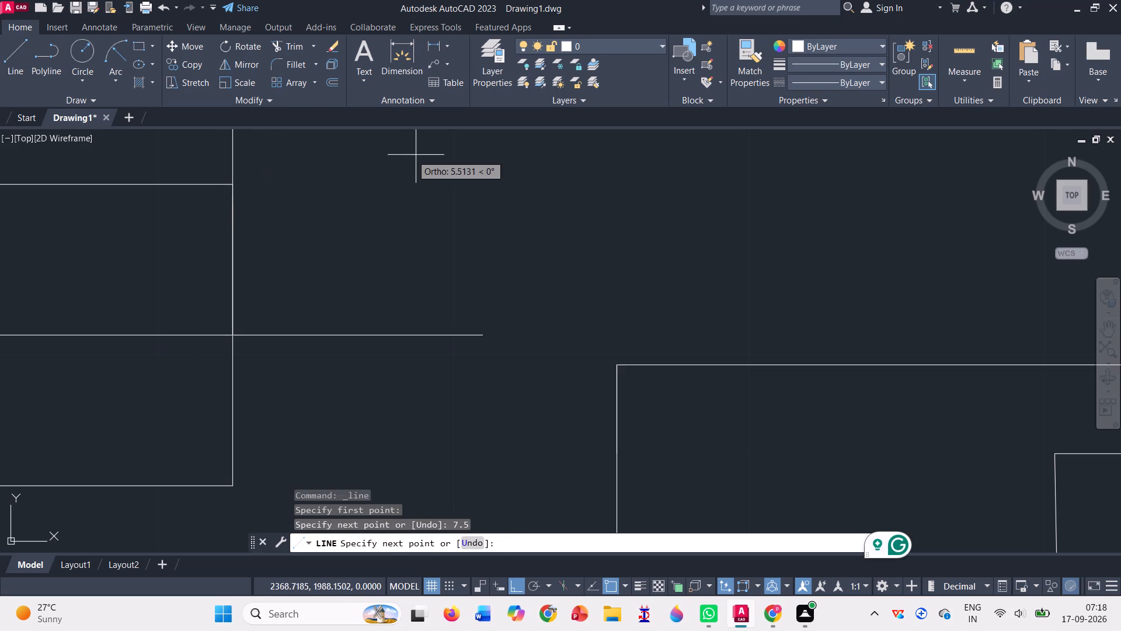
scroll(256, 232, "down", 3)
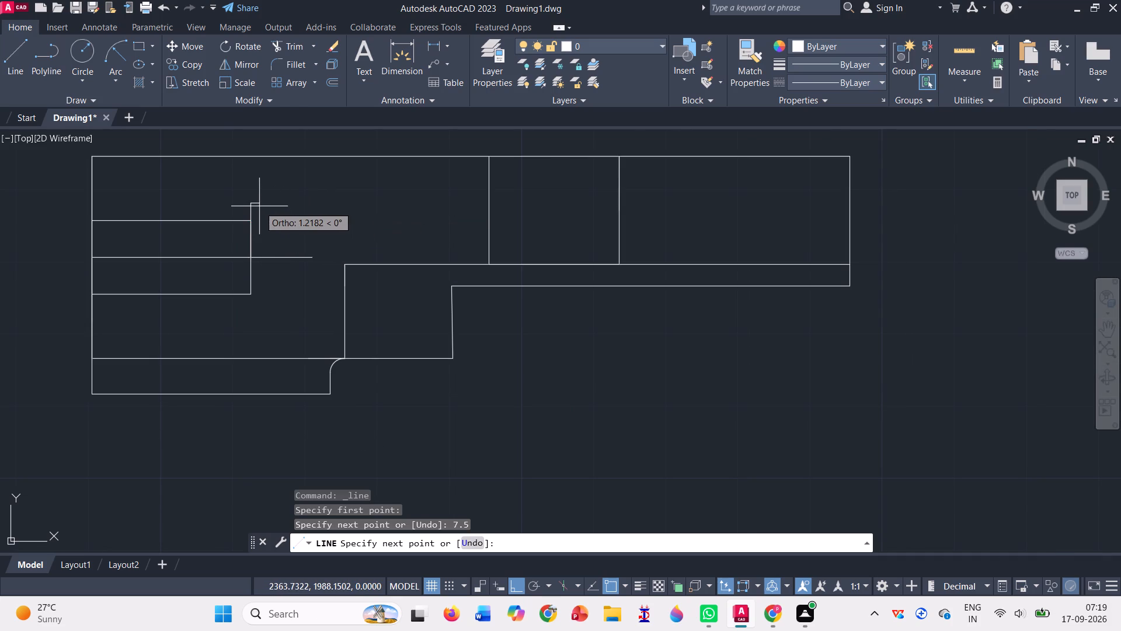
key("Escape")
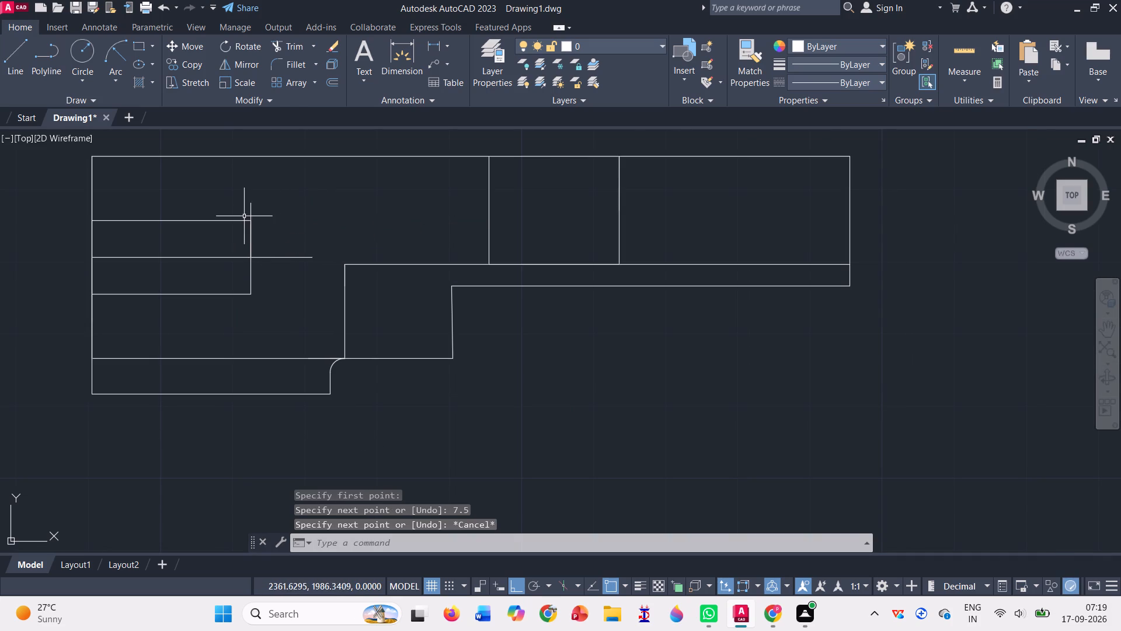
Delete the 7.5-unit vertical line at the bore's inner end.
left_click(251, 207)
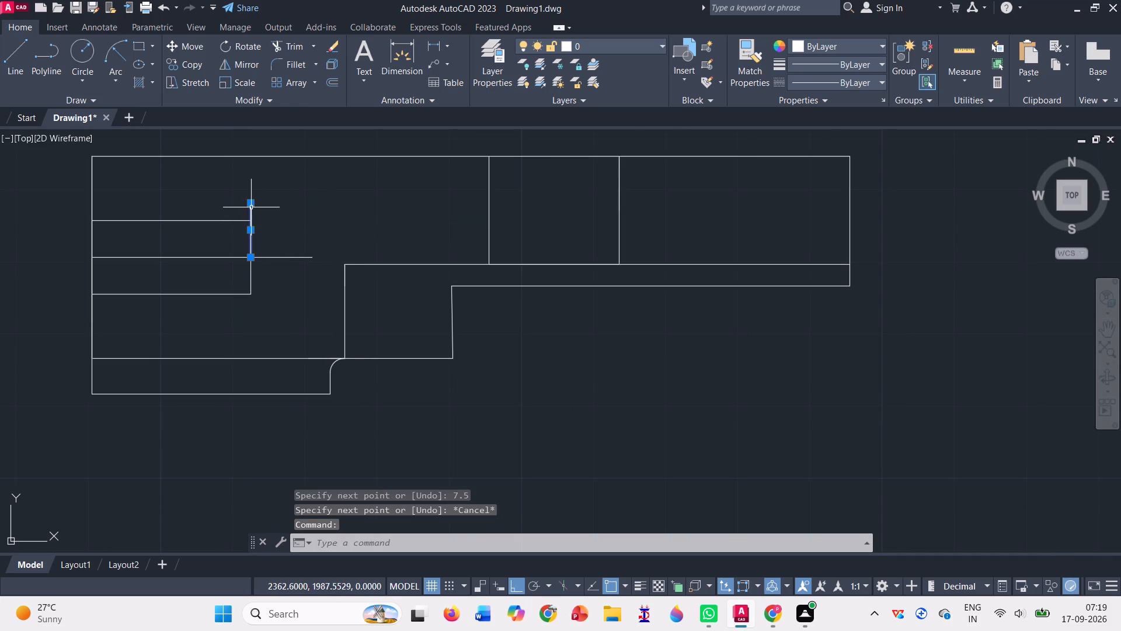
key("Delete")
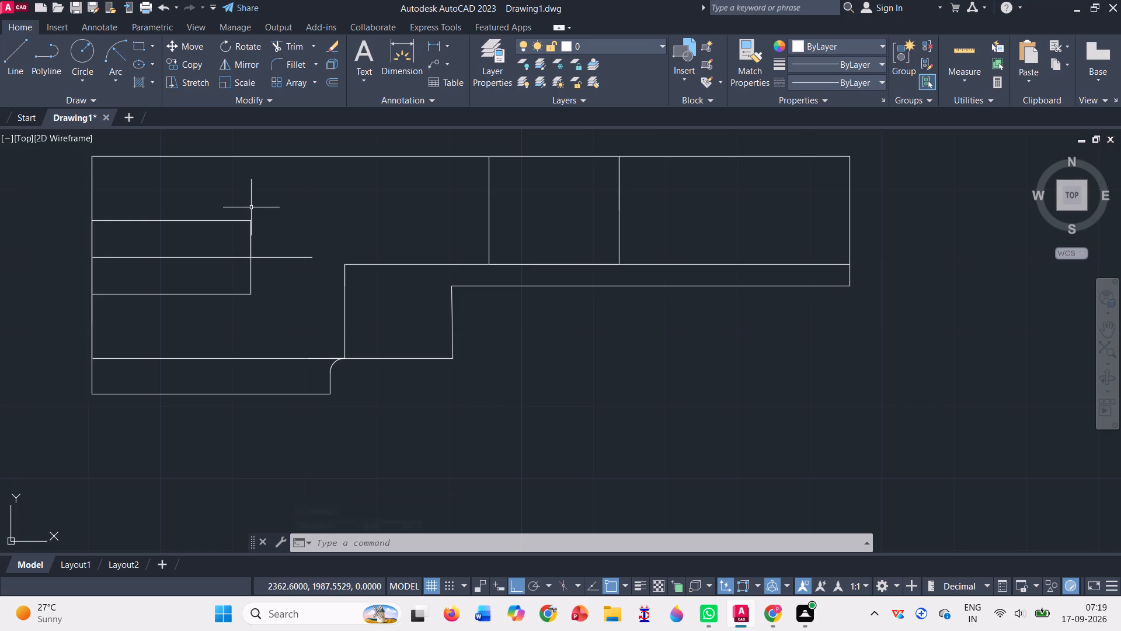
Start a new line to continue the geometry beyond the bore's inner end.
left_click(13, 62)
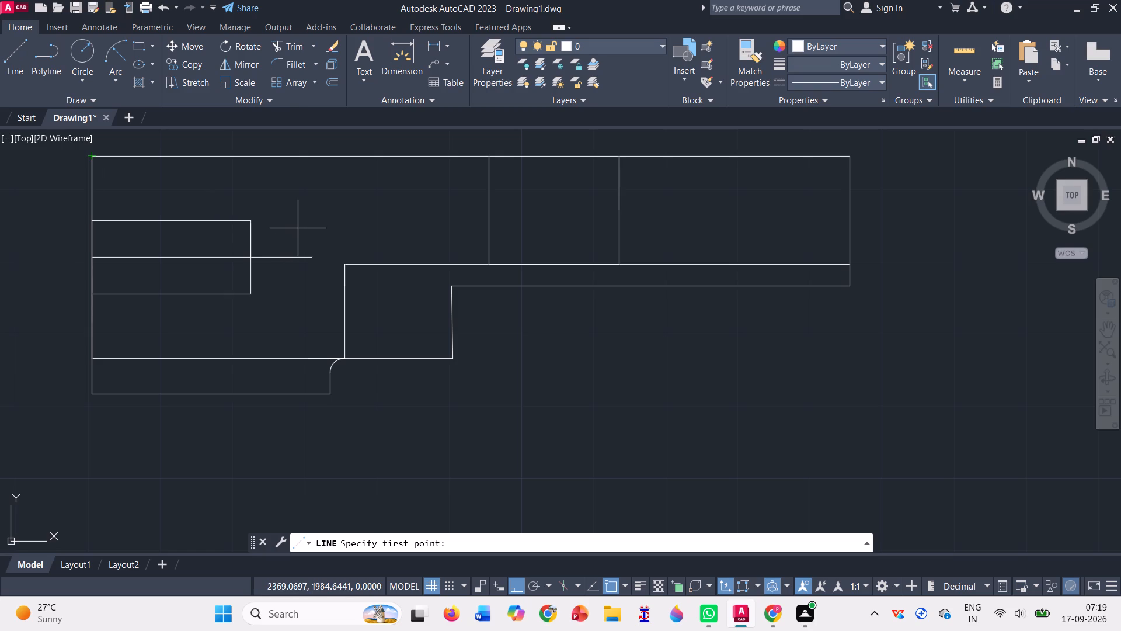
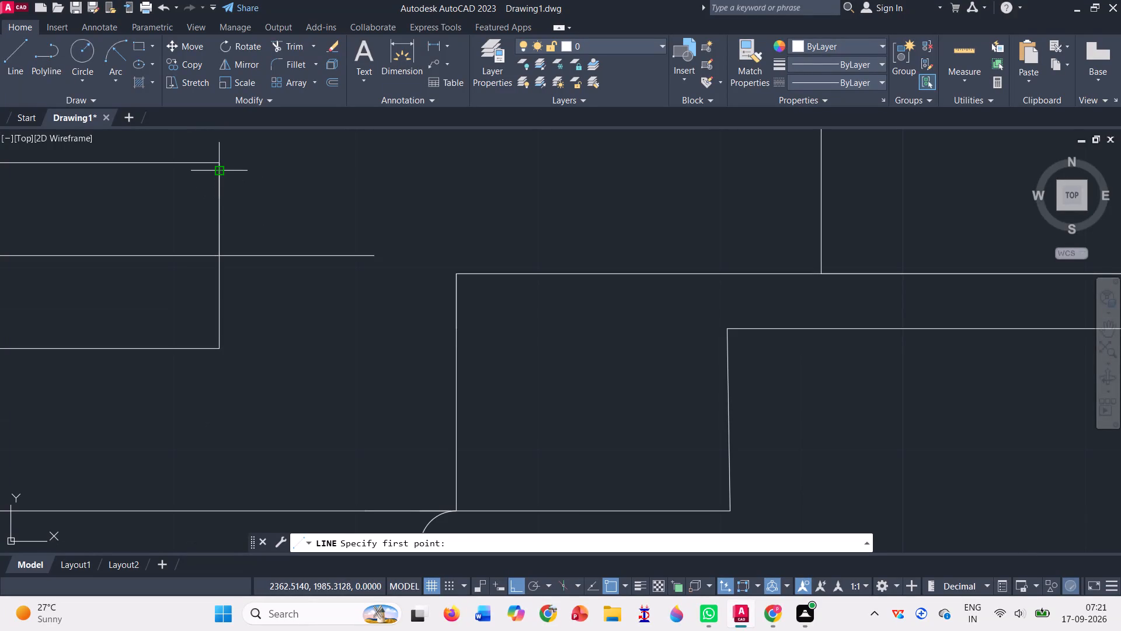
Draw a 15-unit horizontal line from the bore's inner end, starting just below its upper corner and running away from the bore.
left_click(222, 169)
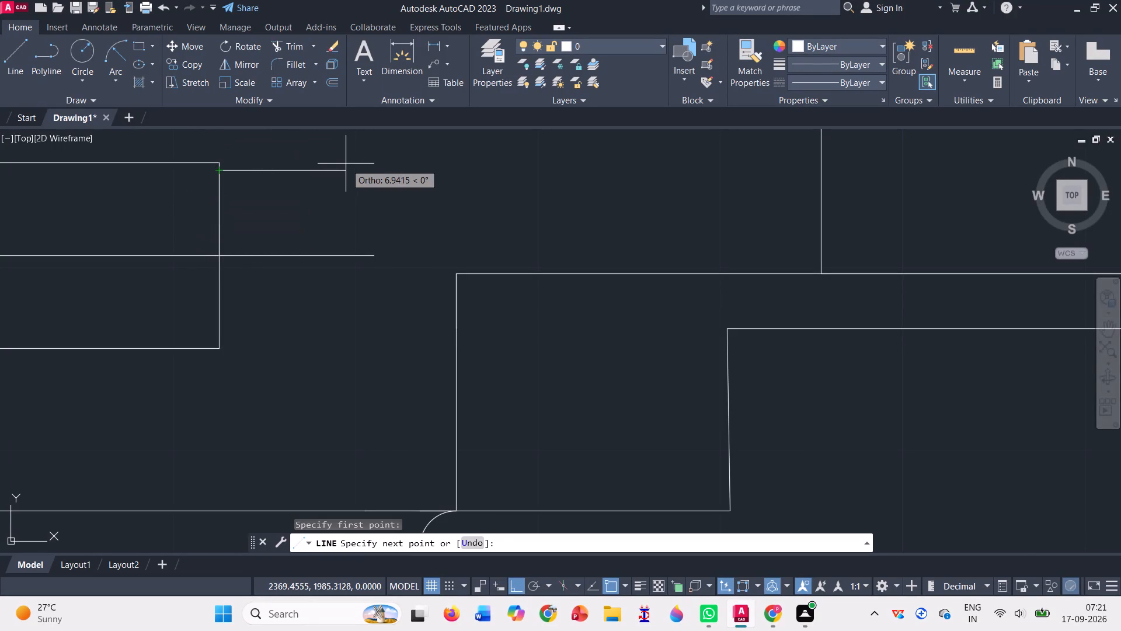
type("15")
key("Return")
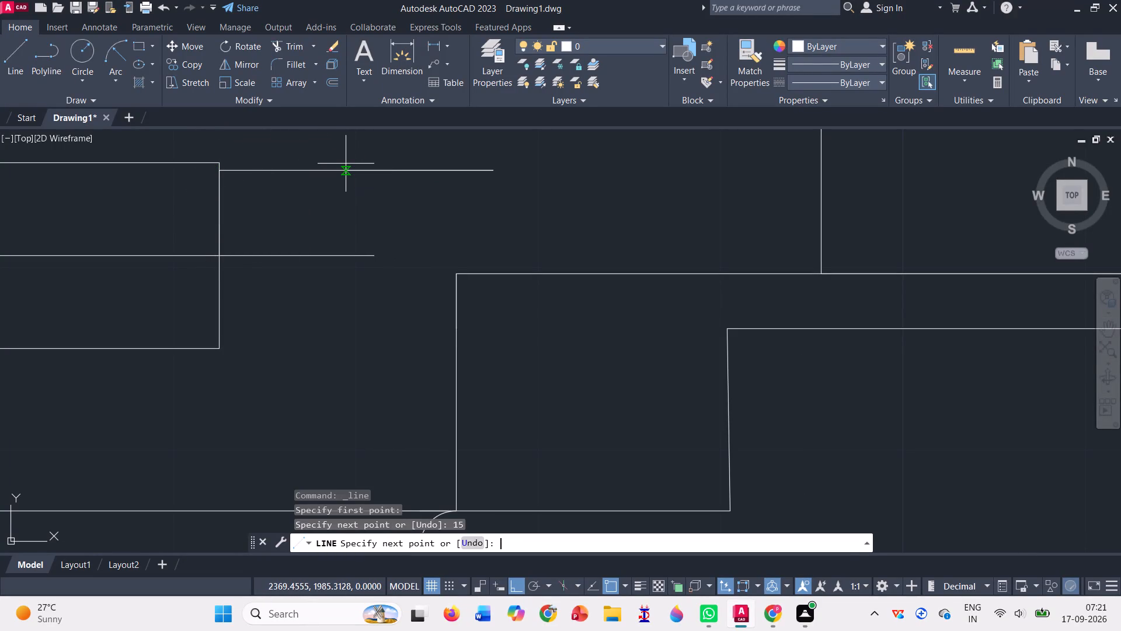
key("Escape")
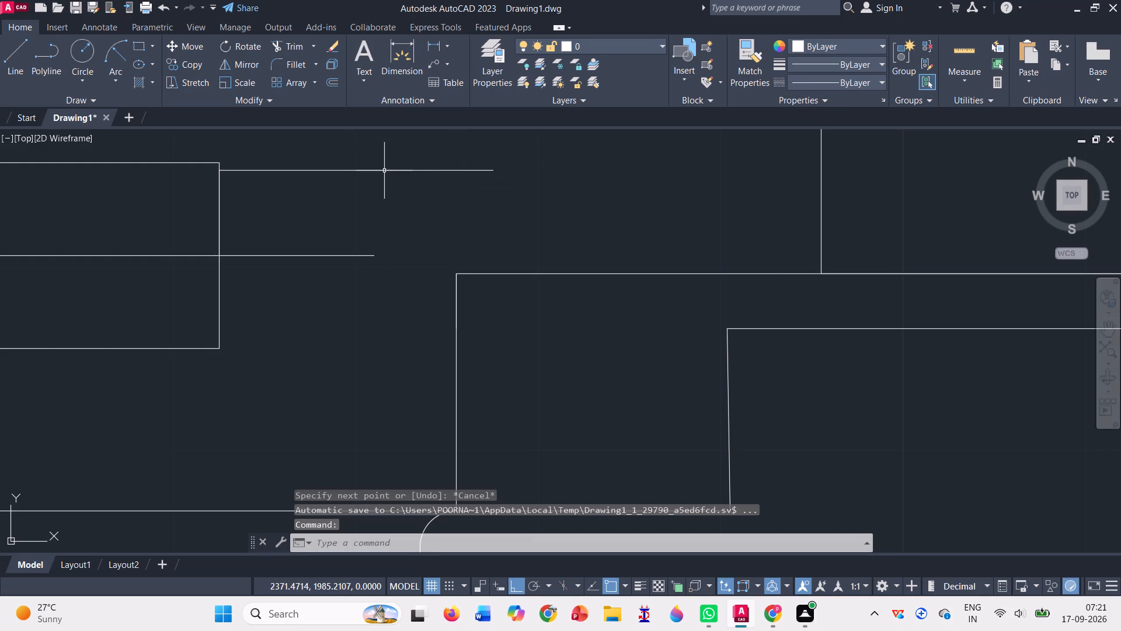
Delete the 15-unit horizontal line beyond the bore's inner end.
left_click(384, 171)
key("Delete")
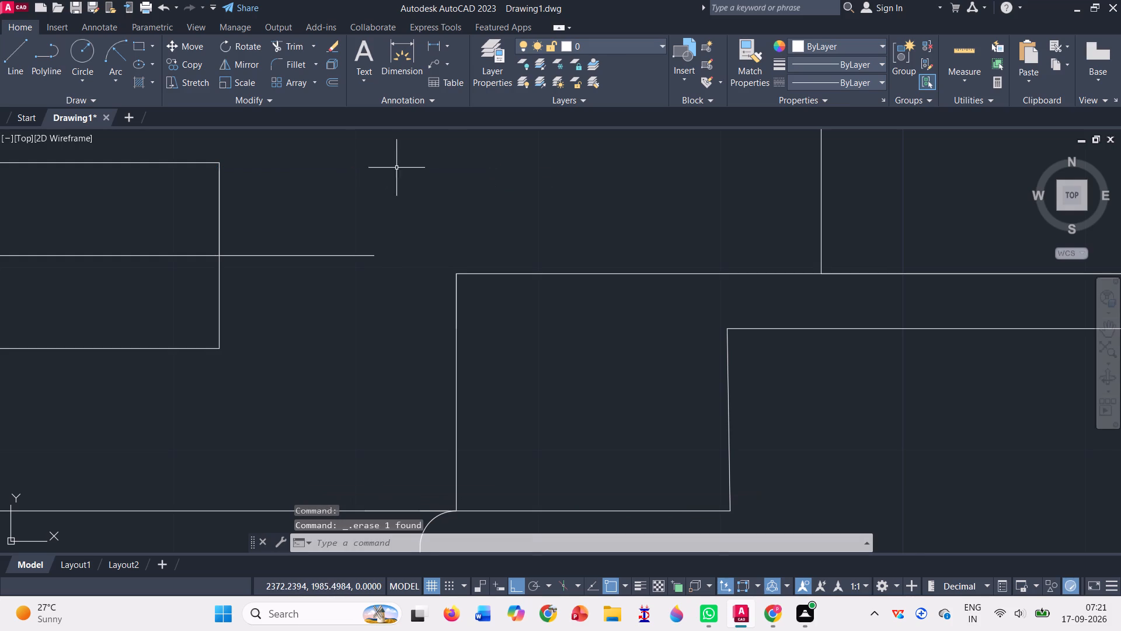
From just below the bore's upper inner corner, draw a line about 6 units outward, continuing about 11 units down across the centre line.
left_click(4, 63)
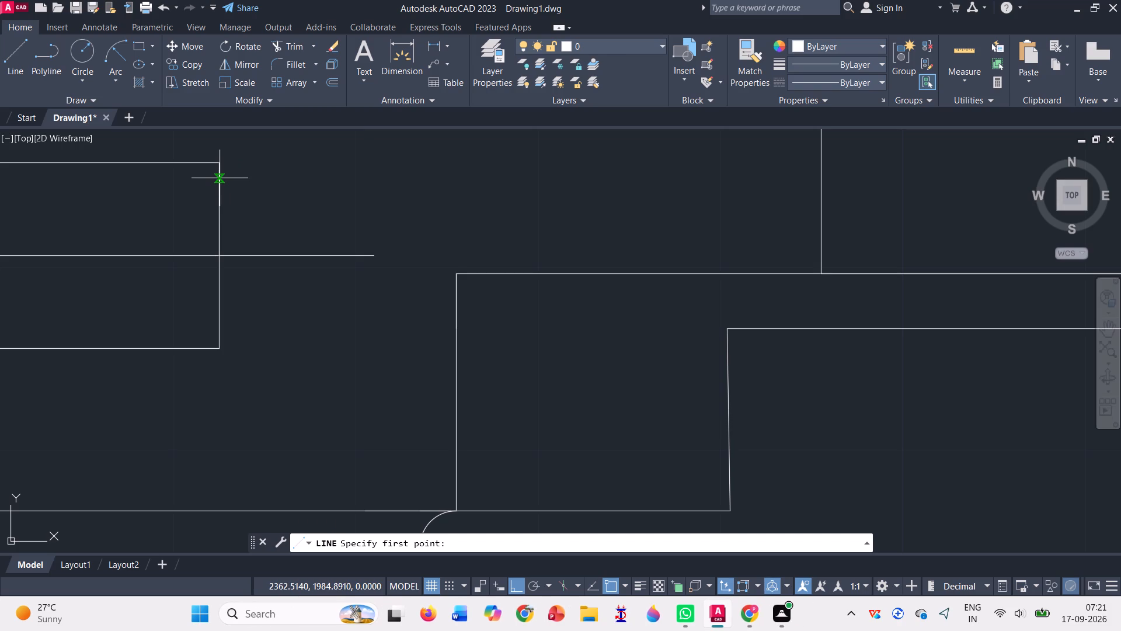
left_click(220, 175)
scroll(349, 179, "down", 2)
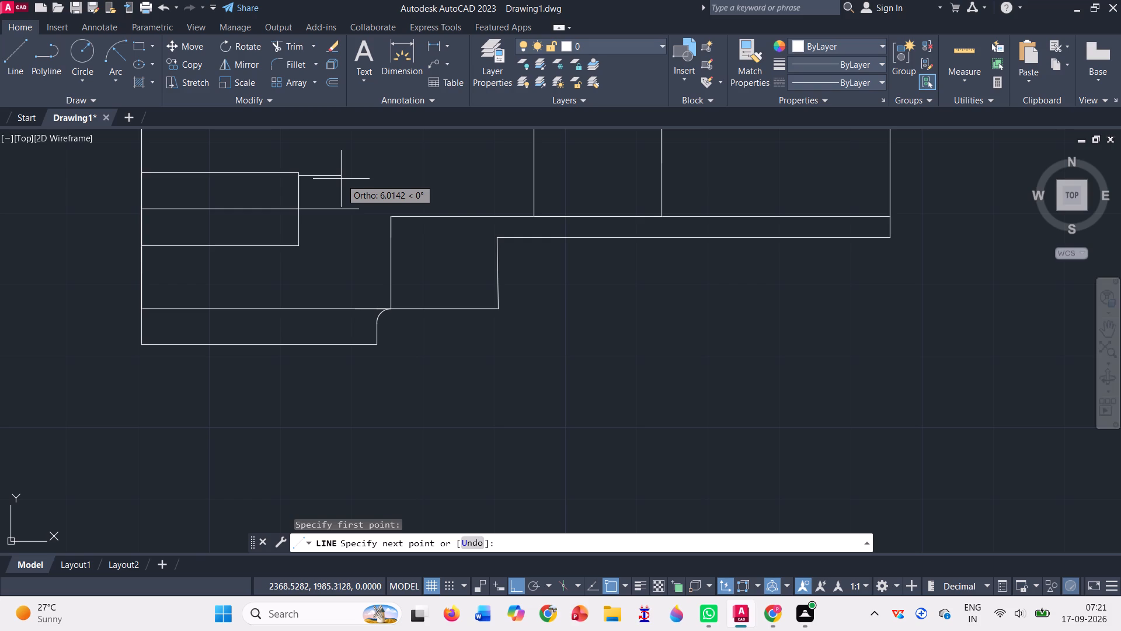
left_click(341, 179)
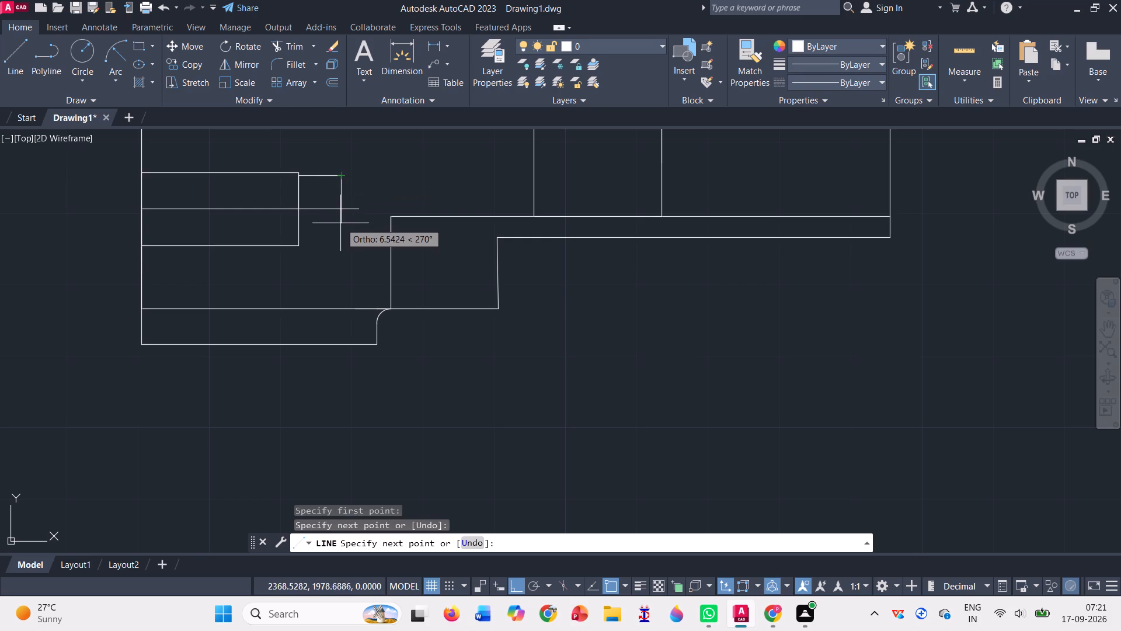
left_click(340, 255)
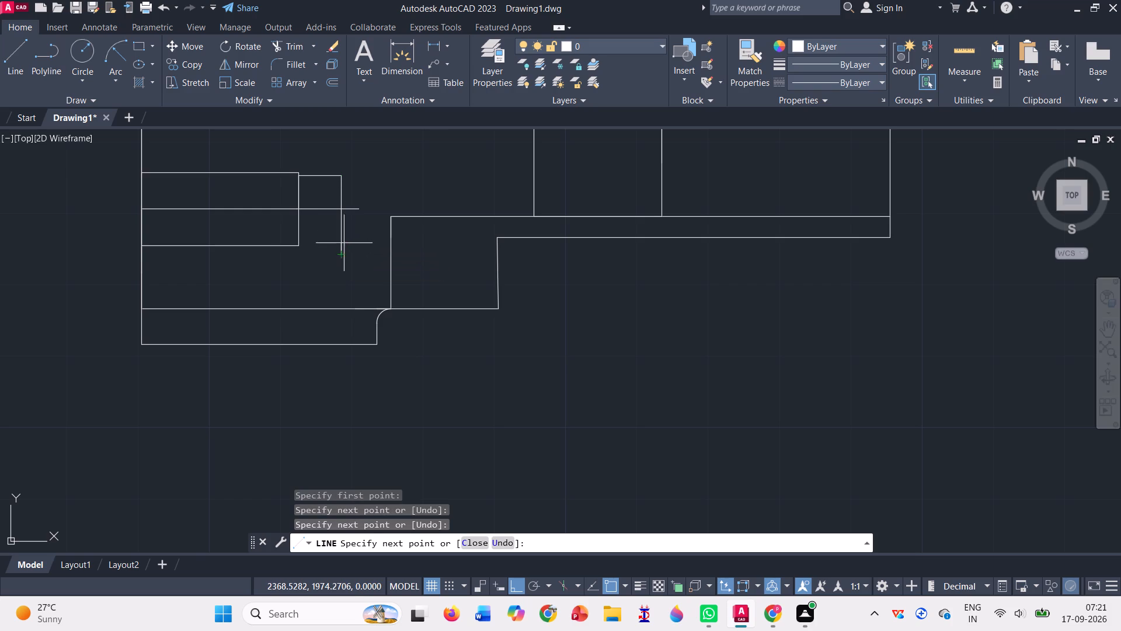
key("Escape")
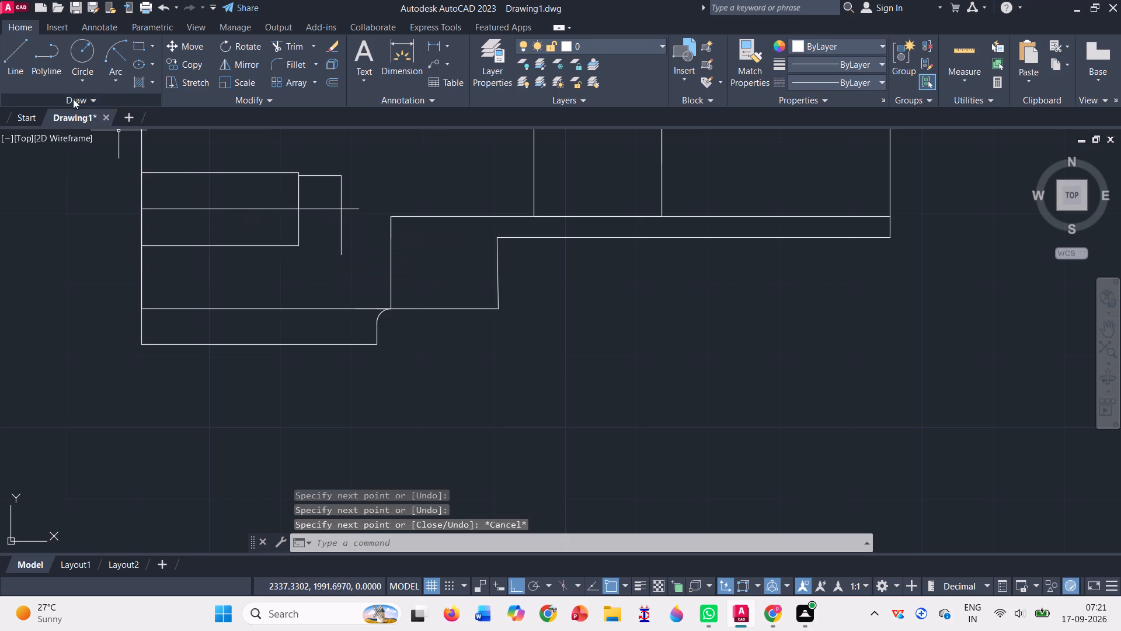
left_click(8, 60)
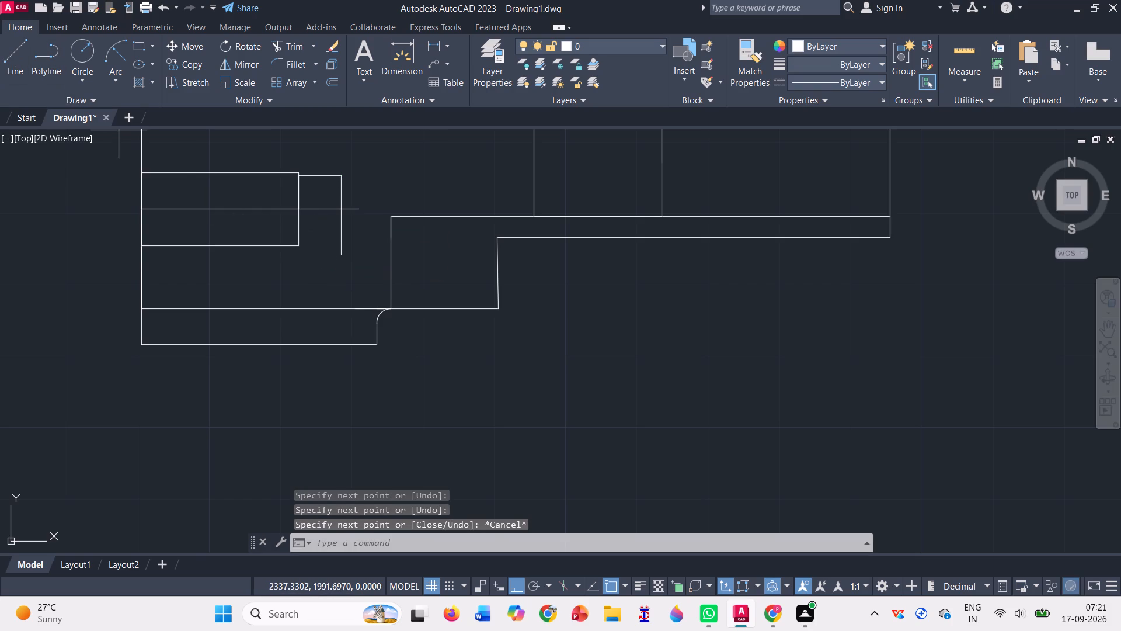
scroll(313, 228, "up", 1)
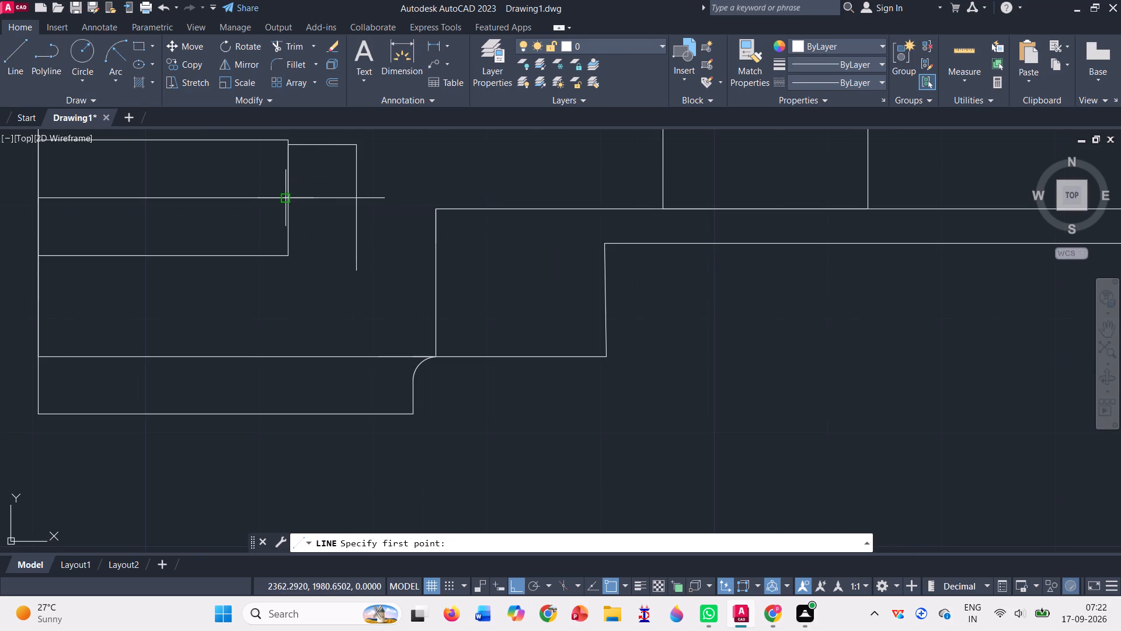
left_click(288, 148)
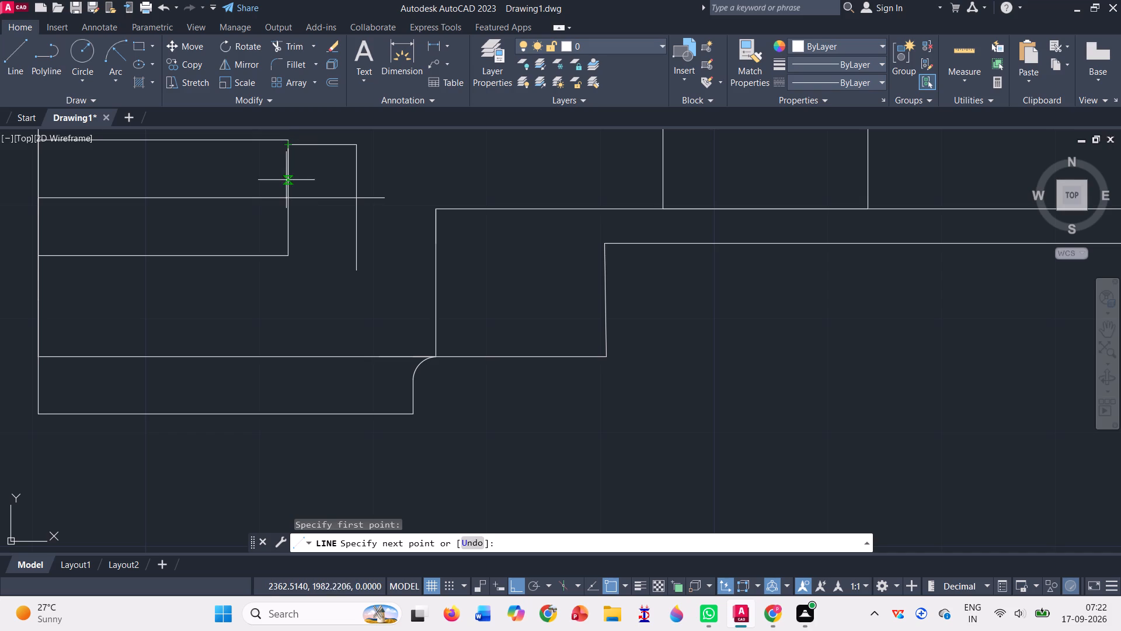
Measure the vertical distance from the smaller bore section's upper edge to the centre line with a linear dimension, without placing it.
left_click(432, 44)
left_click(284, 145)
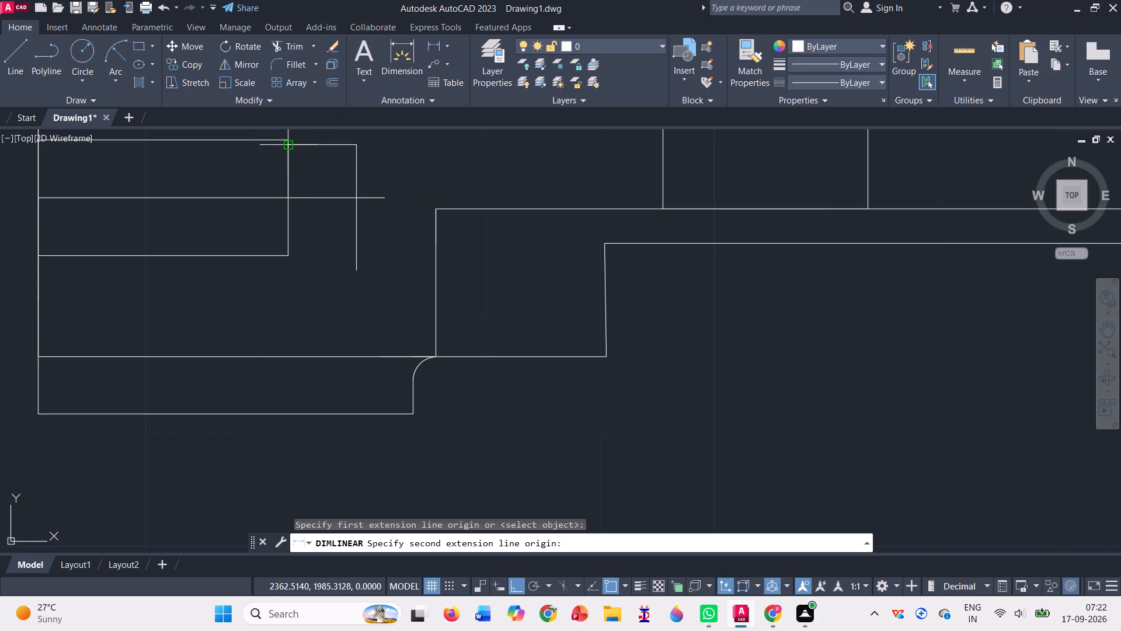
left_click(287, 198)
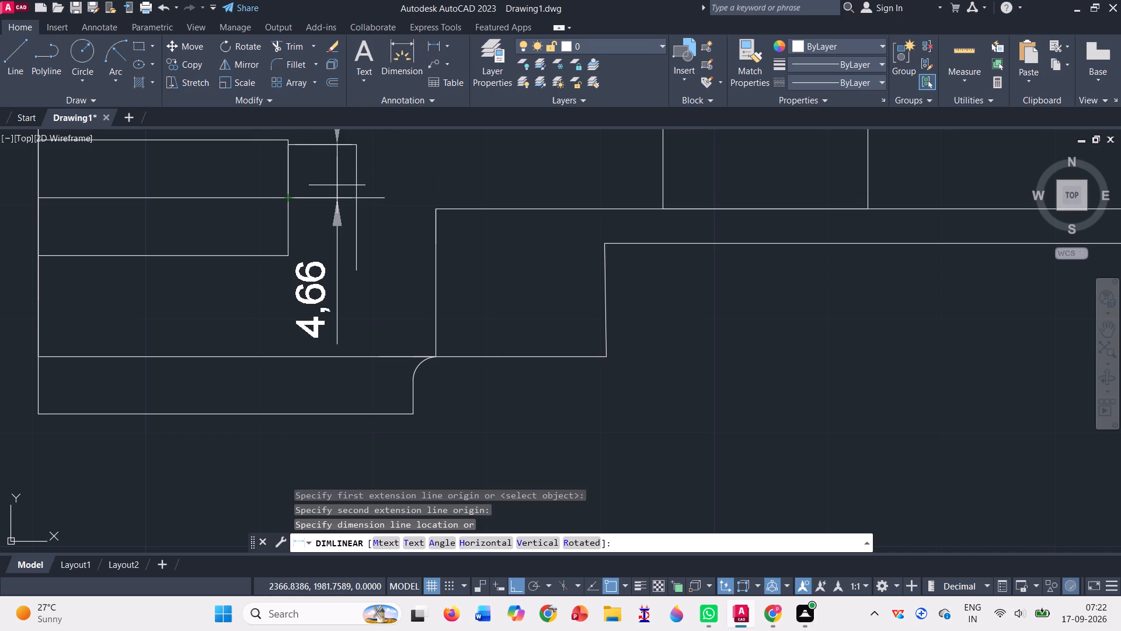
key("Escape")
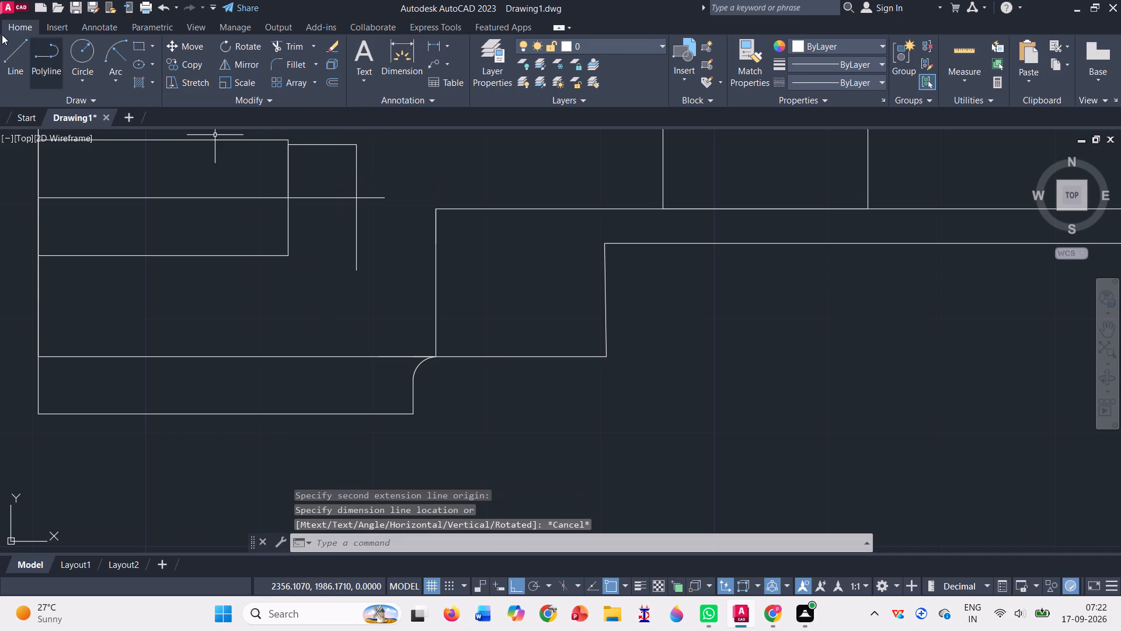
From the centre line at the bore's inner end, draw 4.66 units down and a horizontal line across to the smaller section's end line.
left_click(17, 58)
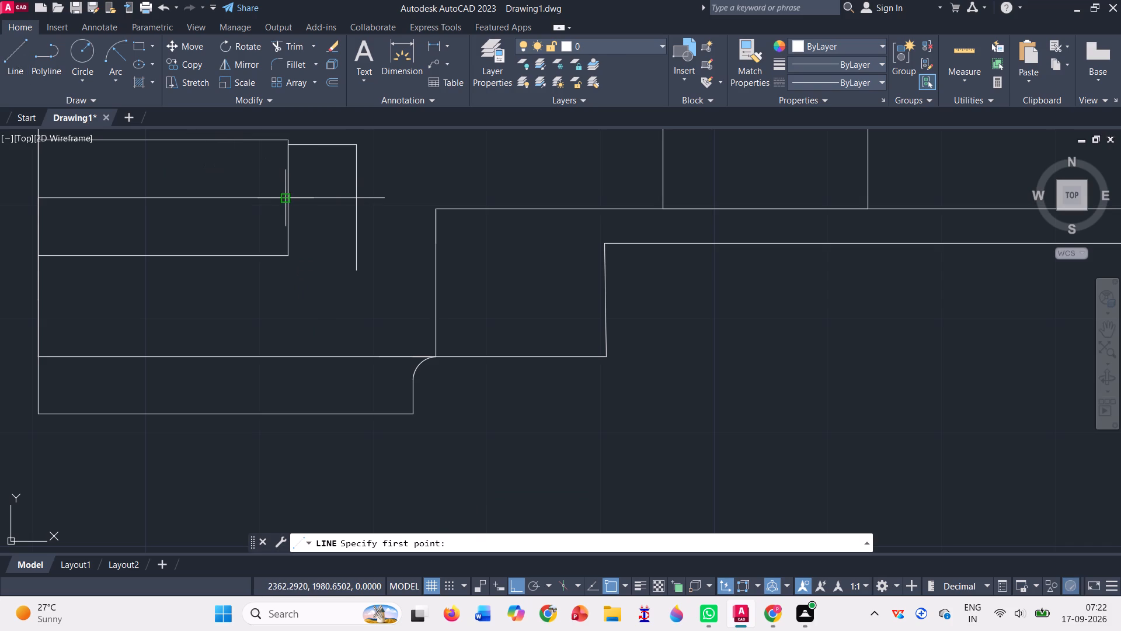
left_click(292, 202)
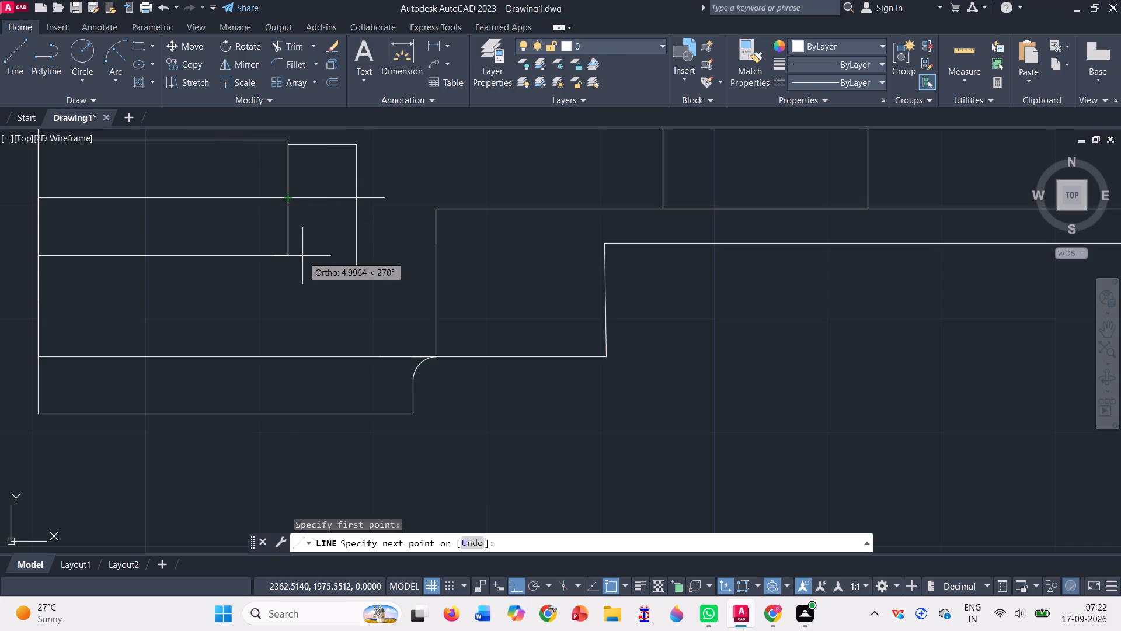
type("4.66")
key("Return")
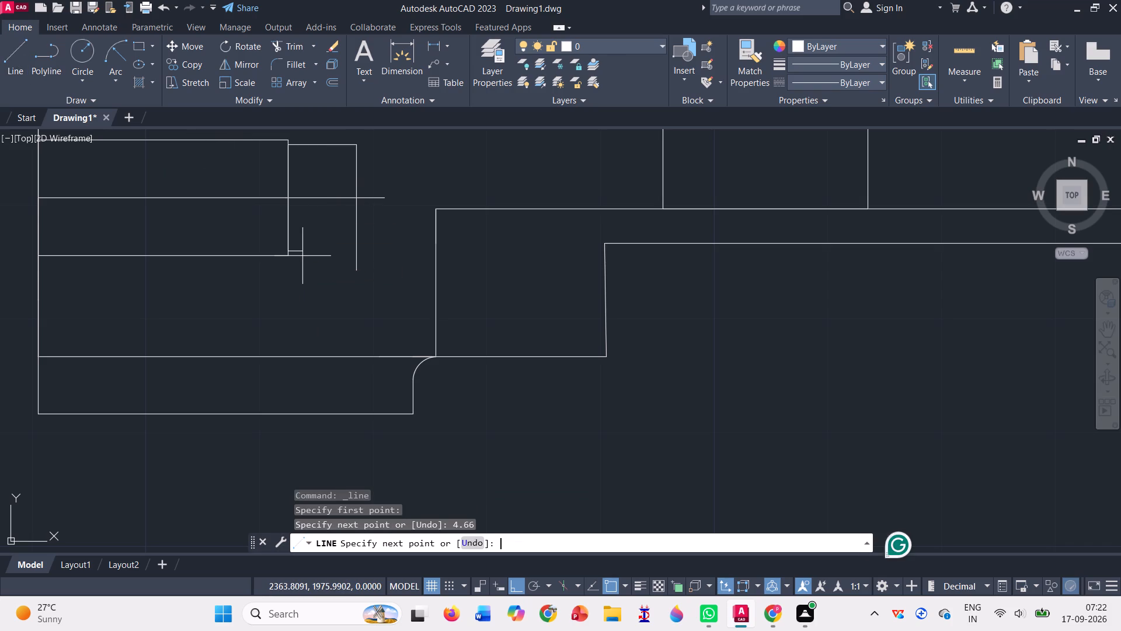
left_click(356, 251)
key("Escape")
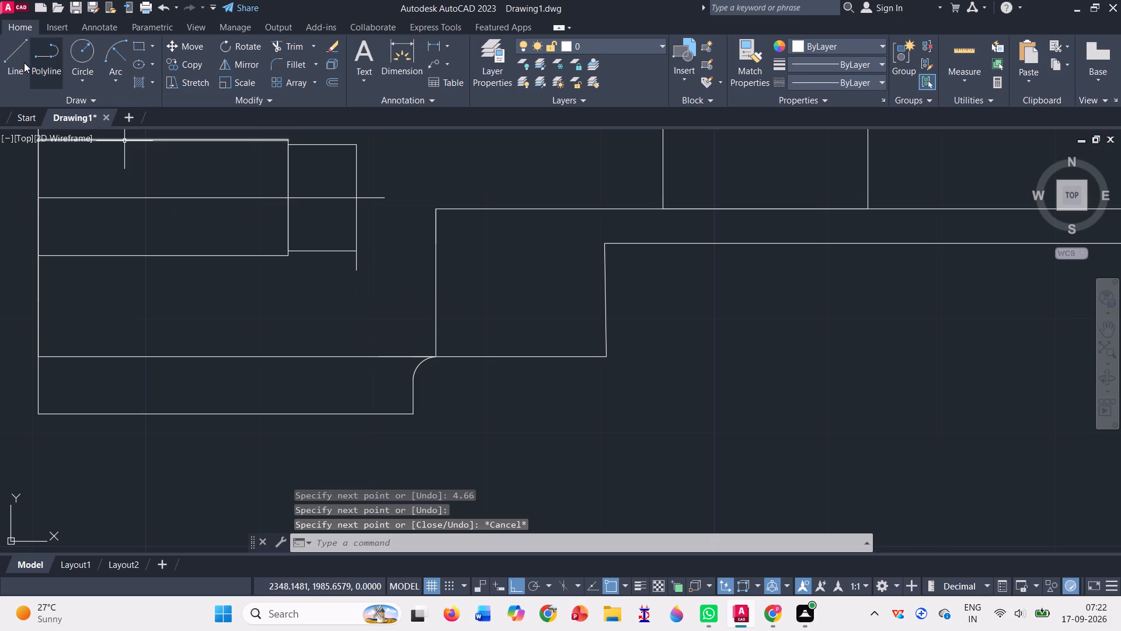
Trim the centre line beyond the smaller bore section and the excess of its end line below the lower edge.
left_click(296, 44)
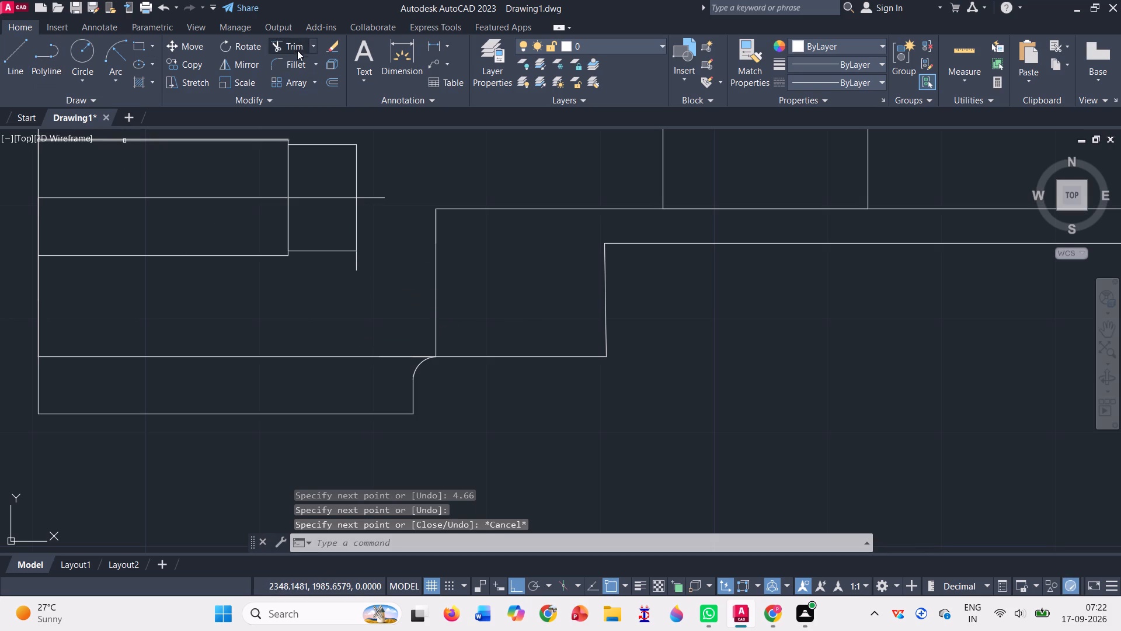
left_click_drag(380, 186, 367, 217)
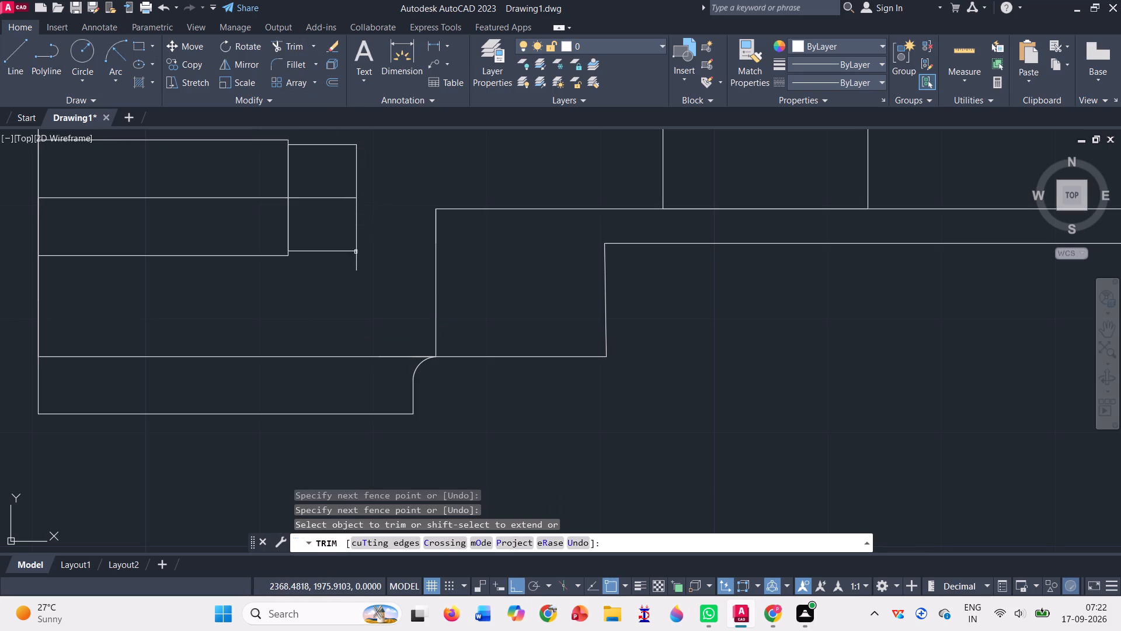
left_click_drag(340, 268, 381, 239)
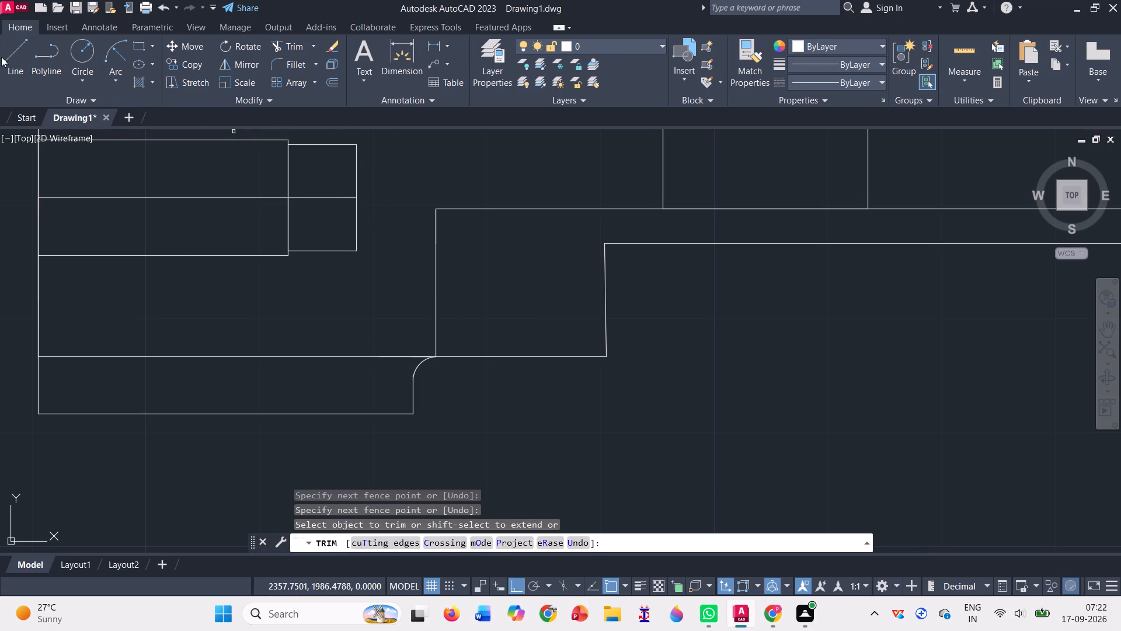
Extend the centre line with a horizontal line about 6 units beyond the smaller bore section's end.
left_click(16, 64)
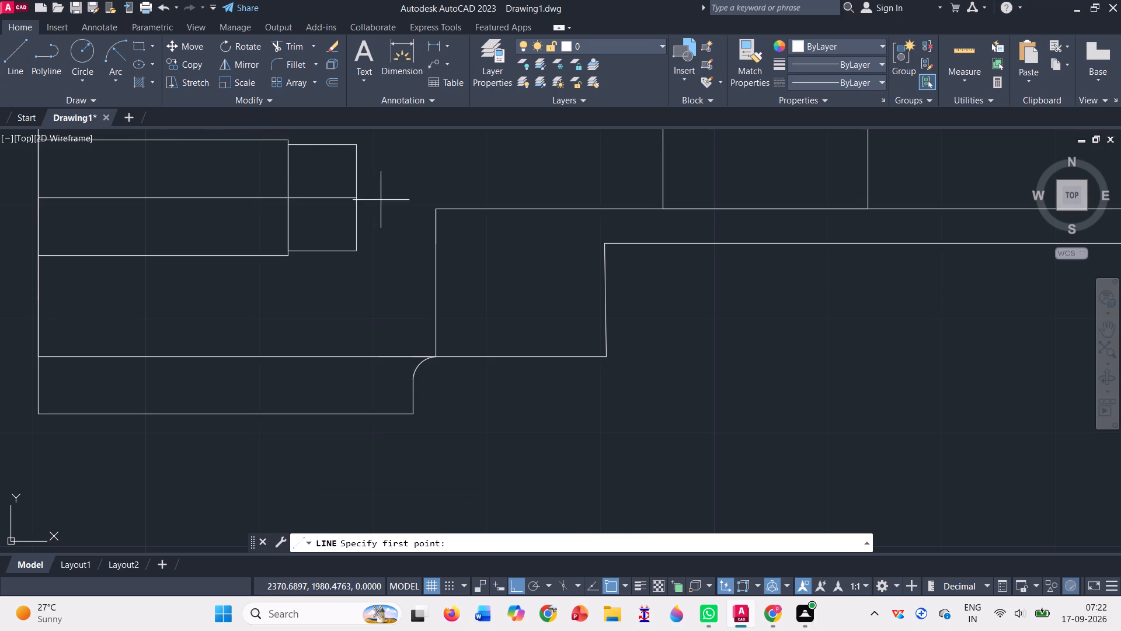
left_click(353, 199)
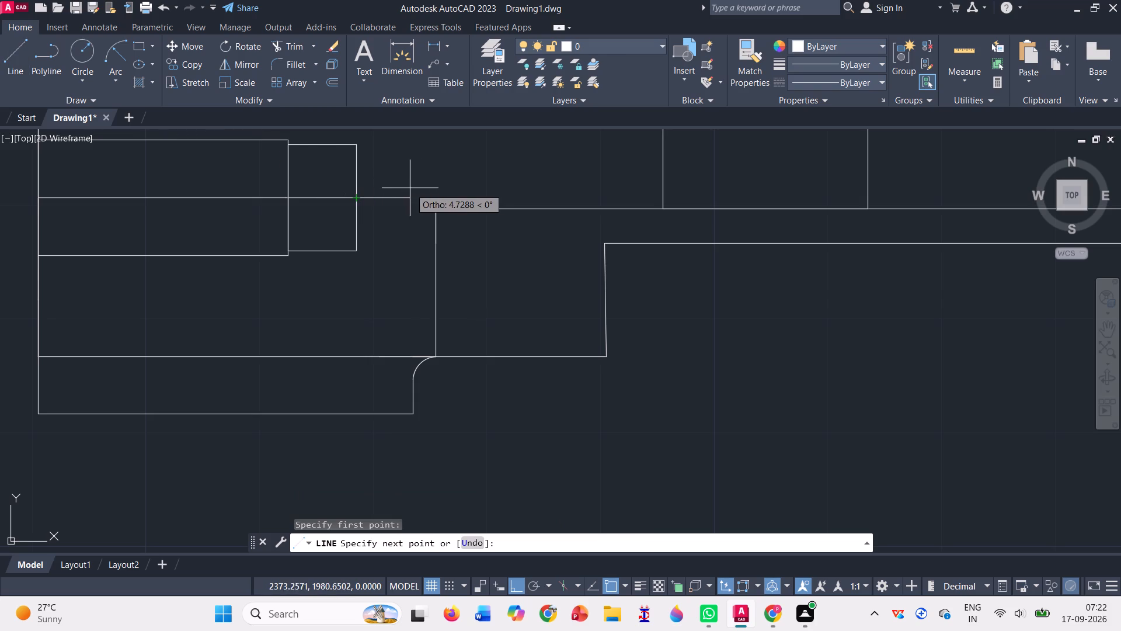
left_click(423, 190)
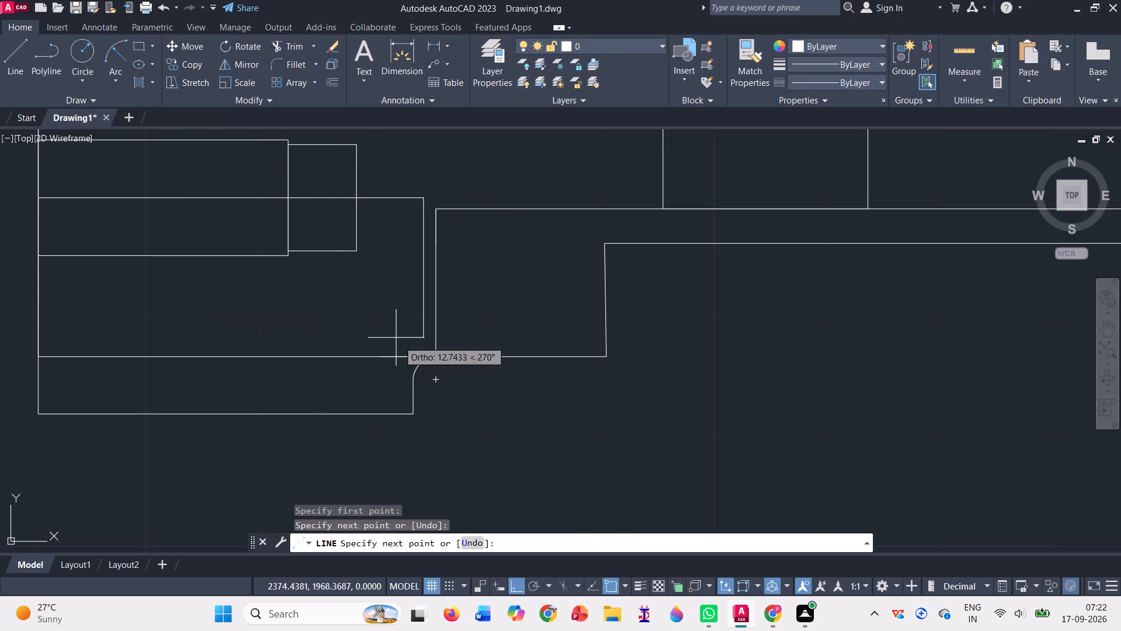
key("Escape")
With Ortho off, draw the conical bore tip from the lower end corner to the centre line about 3.9 units out, and to the upper corner.
left_click(15, 62)
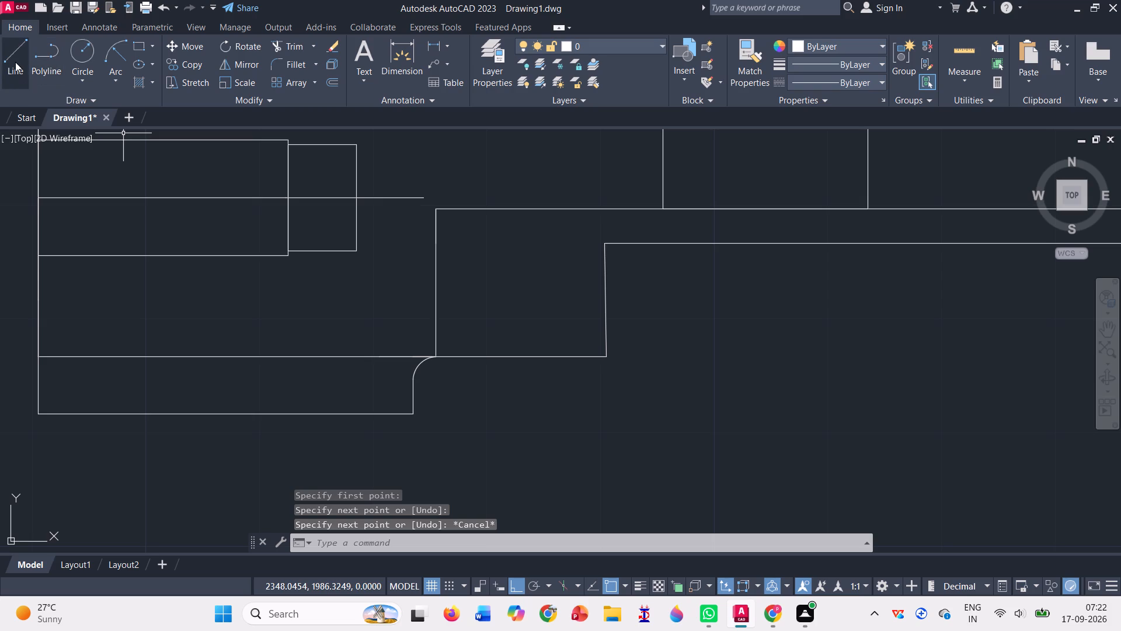
left_click(355, 248)
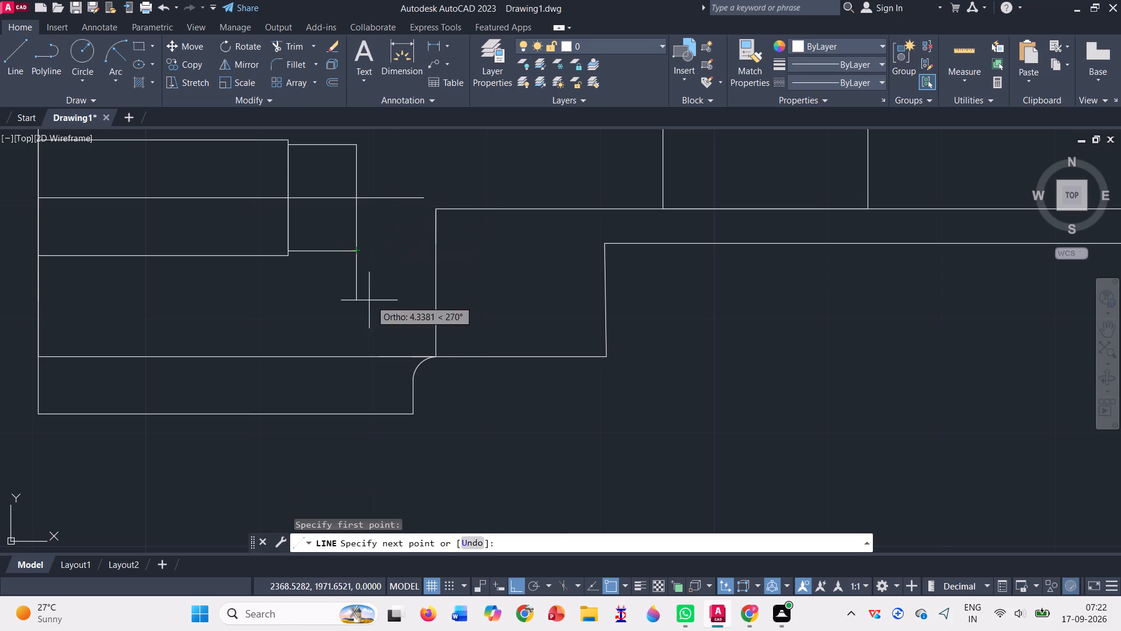
left_click(513, 581)
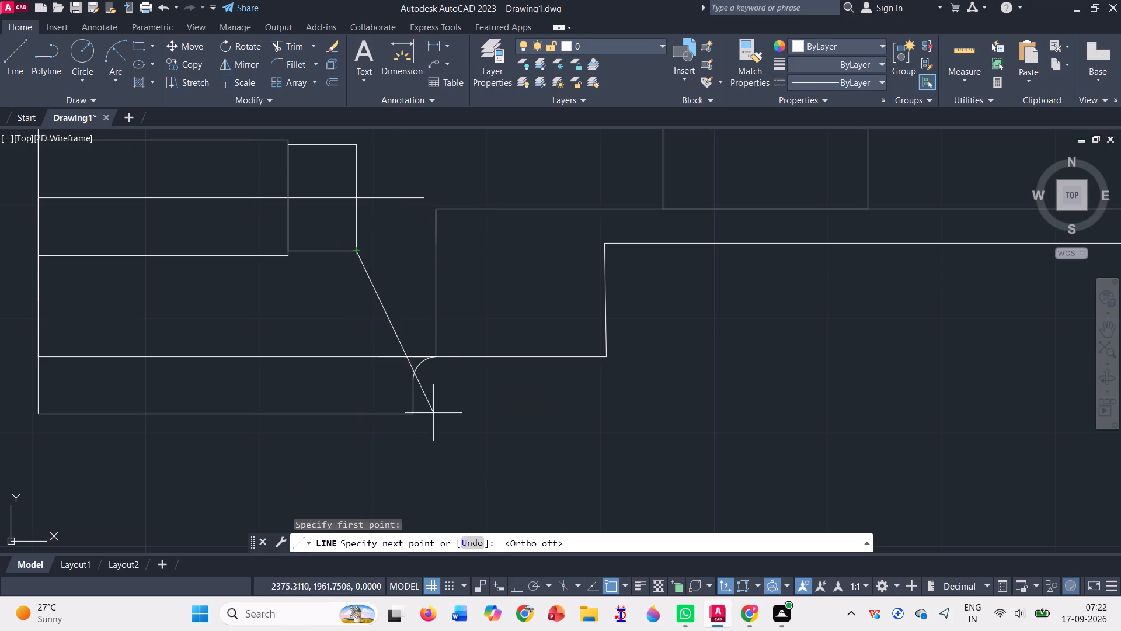
left_click(400, 199)
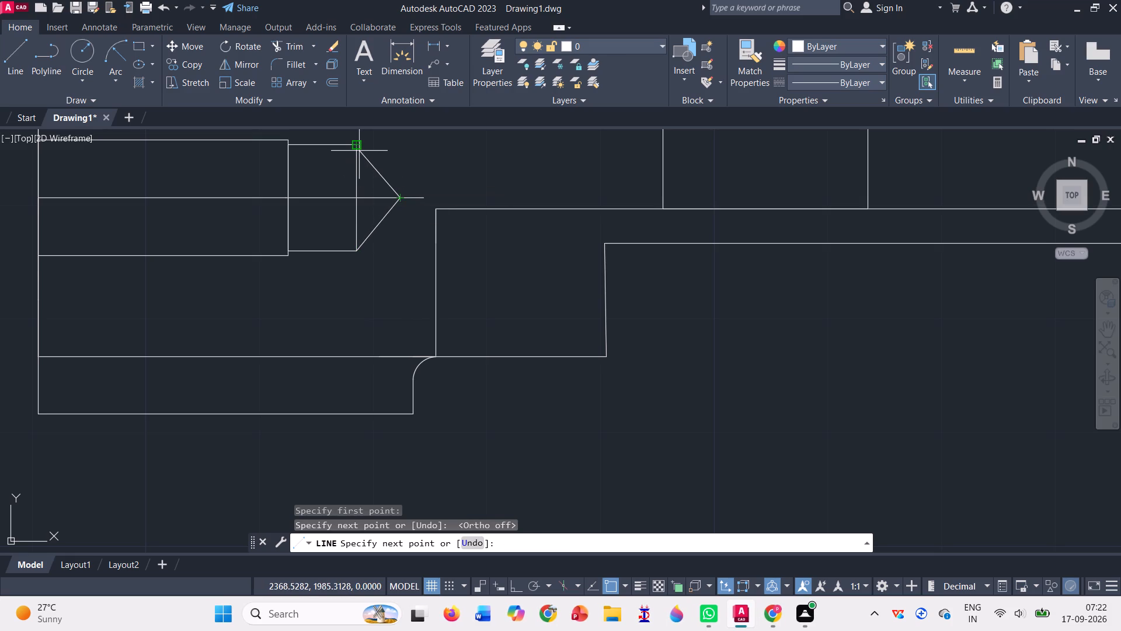
left_click(359, 149)
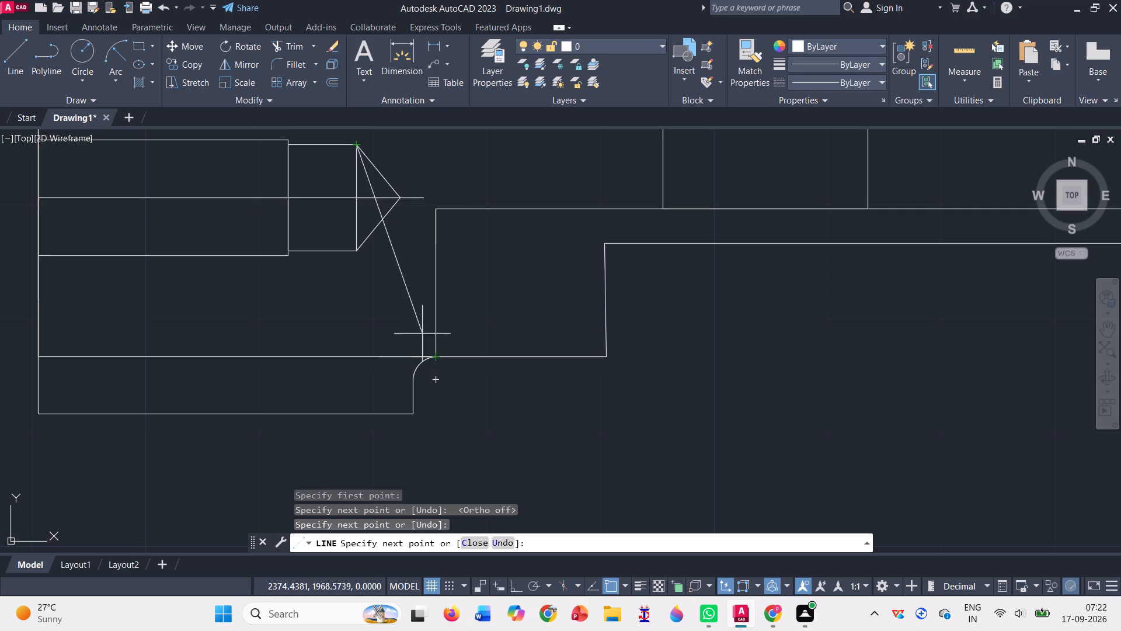
key("Escape")
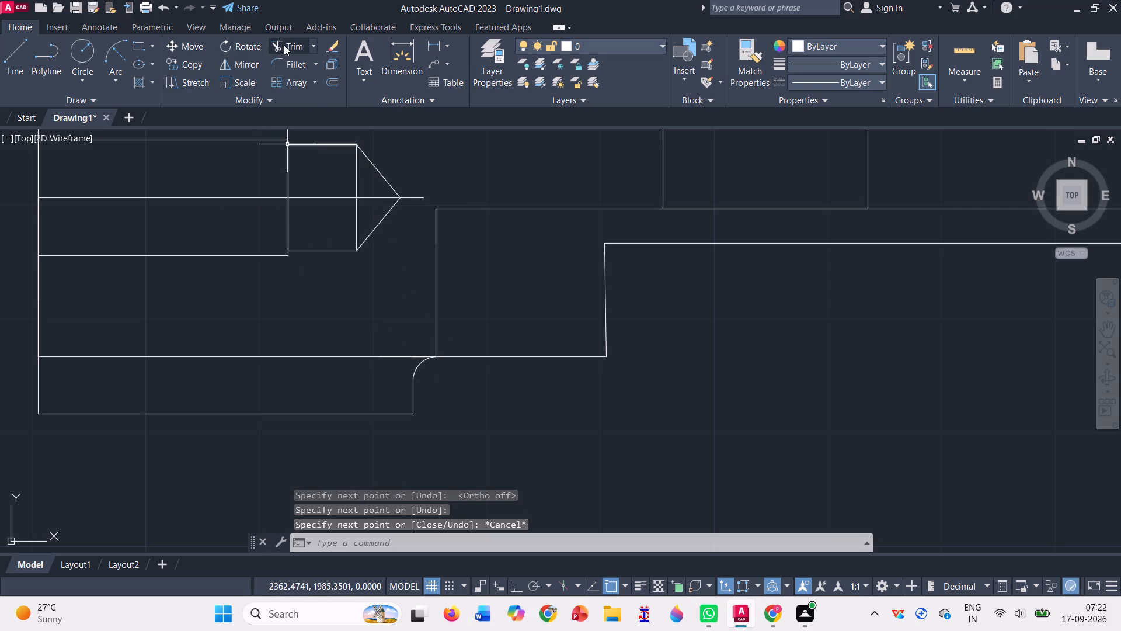
Trim the centre line beyond the conical tip's apex.
left_click(283, 45)
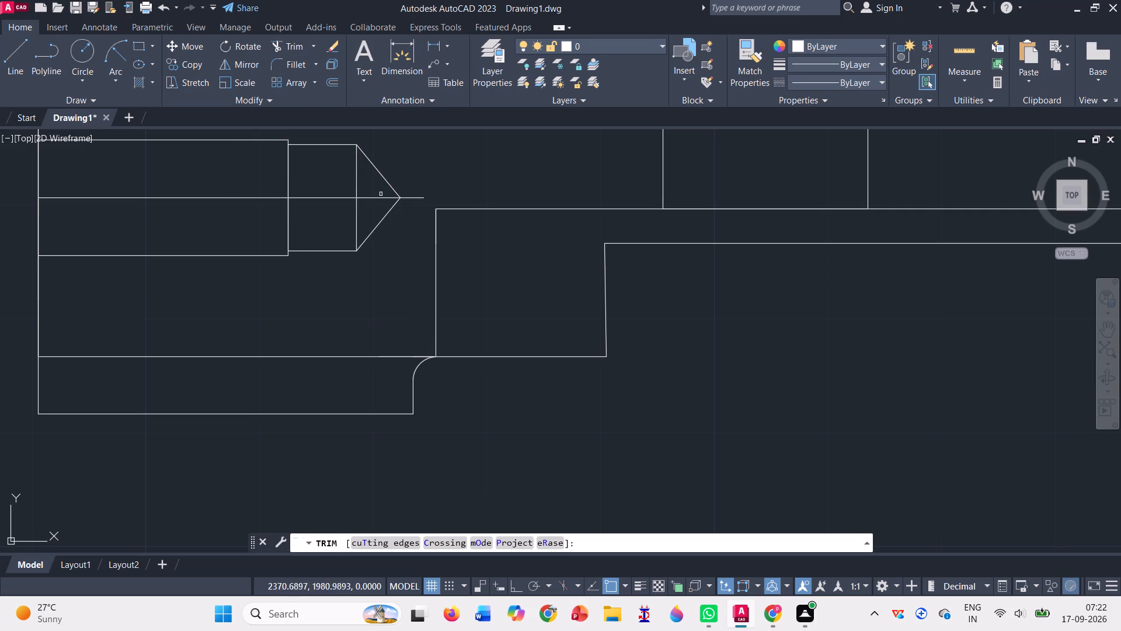
left_click(415, 197)
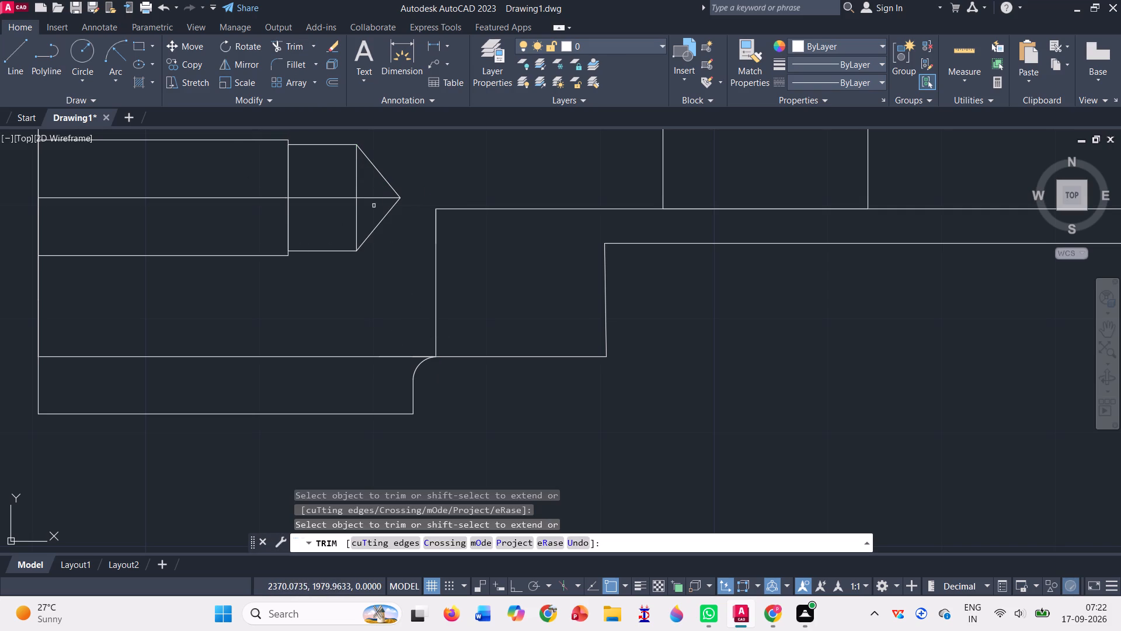
Draw the upper block with Line: 50 up from the profile's lower-left corner, 35 across with Ortho on, and down to the existing top edge.
scroll(530, 404, "down", 2)
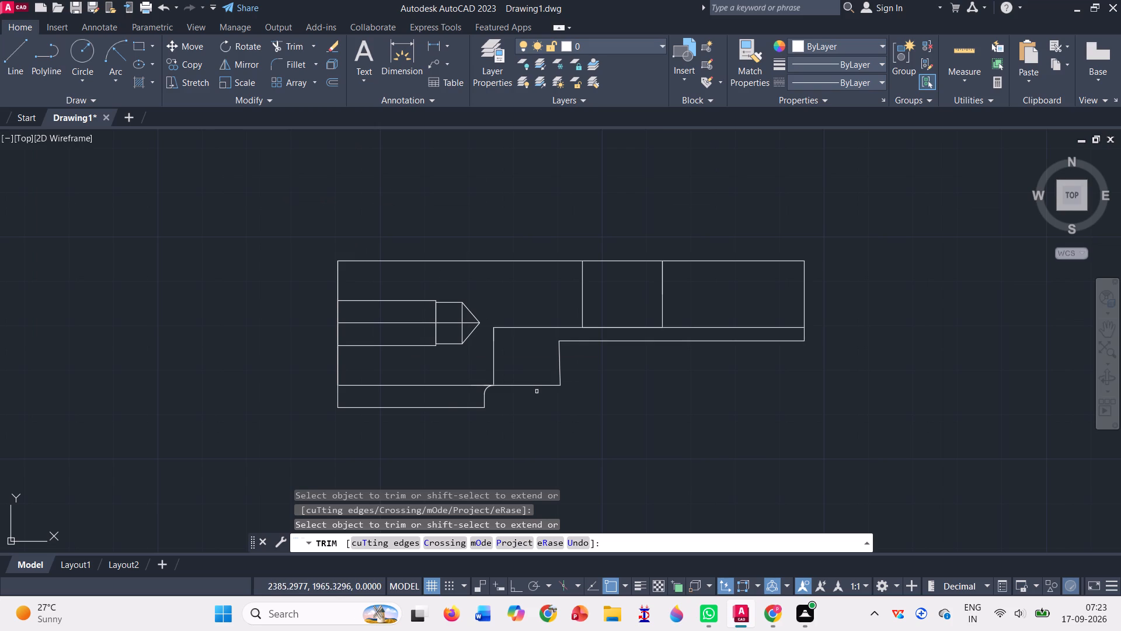
left_click(14, 56)
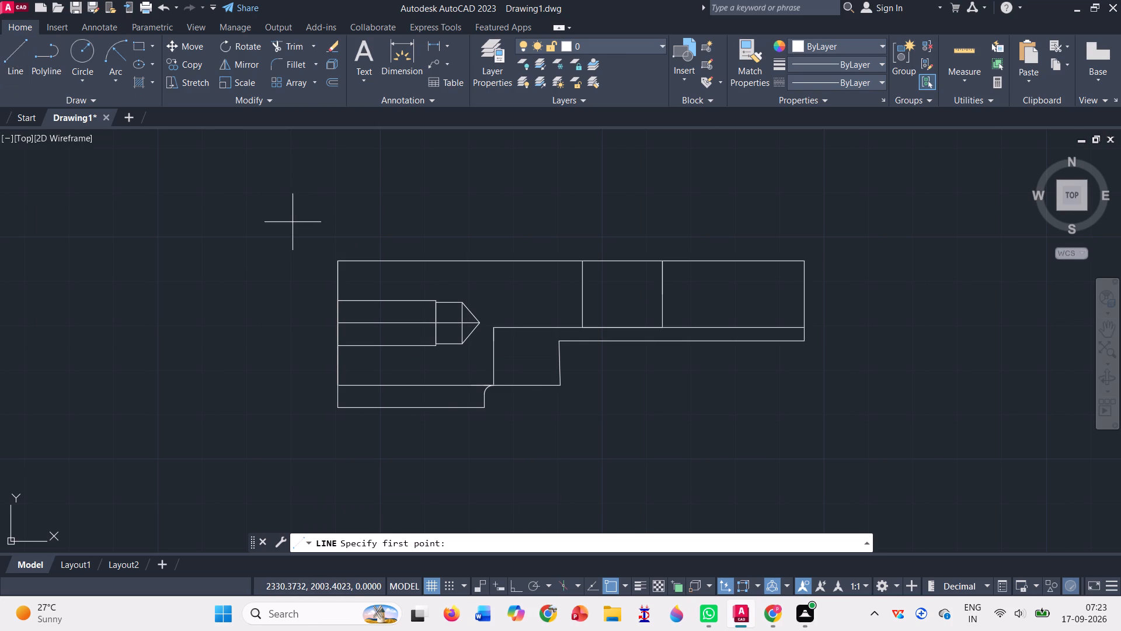
left_click(337, 405)
type("50")
key("Return")
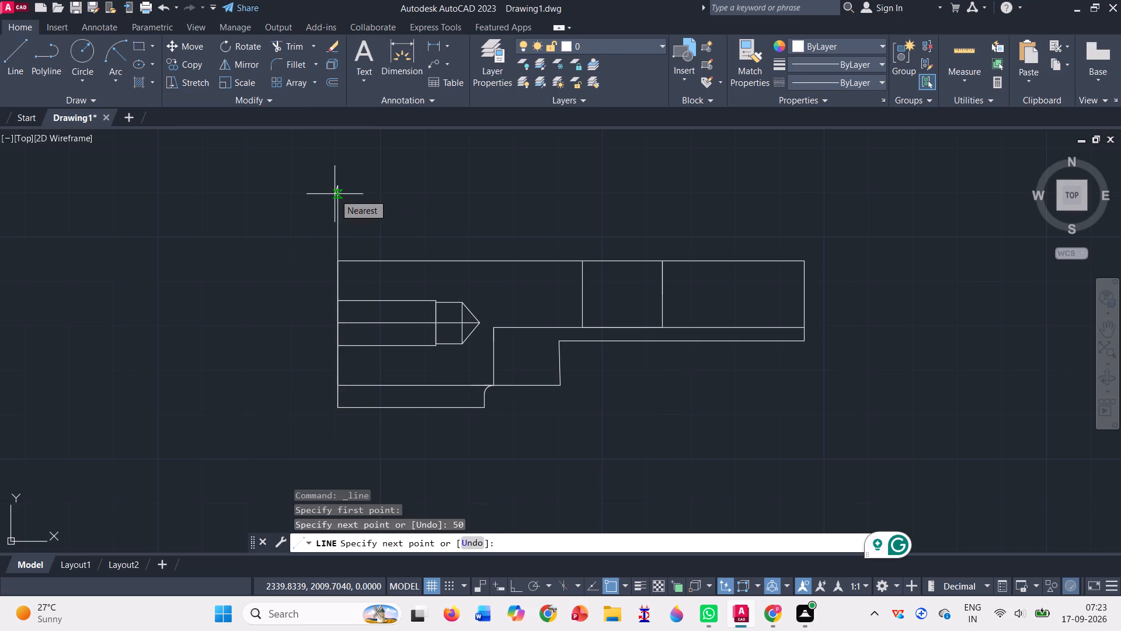
left_click(513, 581)
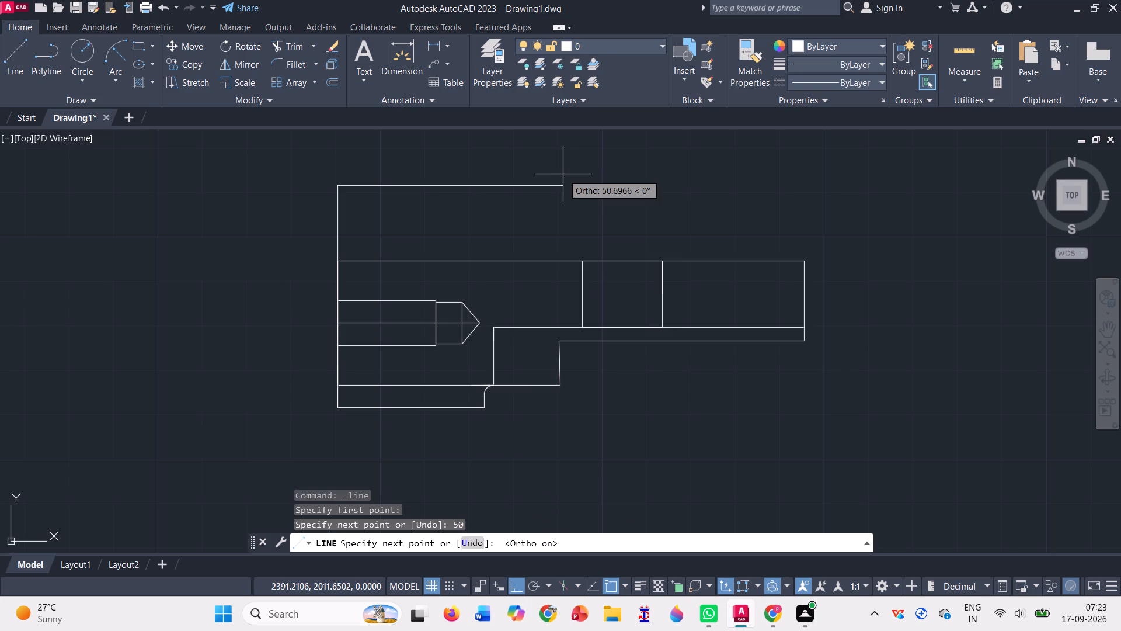
type("35")
key("Return")
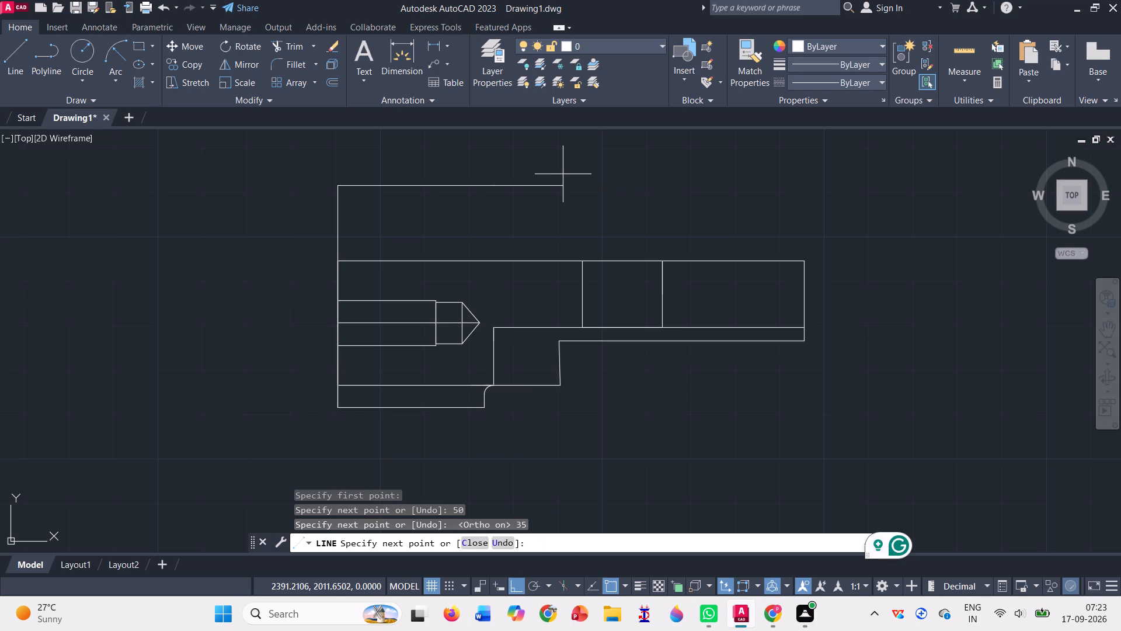
left_click(492, 257)
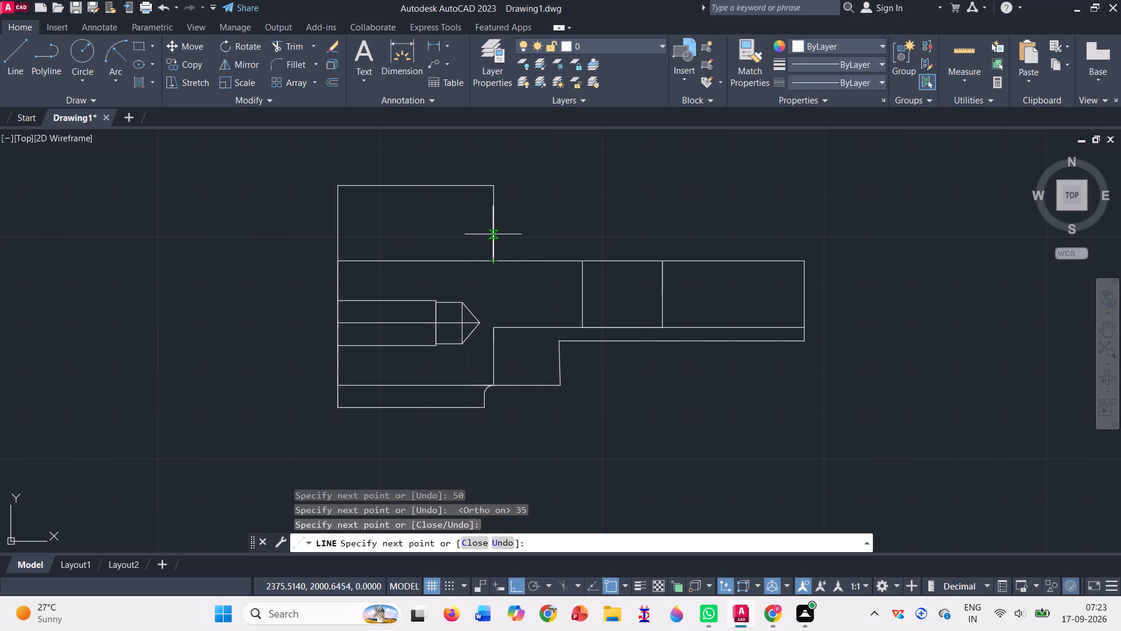
Continue with a 2 by 2 construction square in the corner between the upper block's right side and the shank's top edge.
key("2")
key("Return")
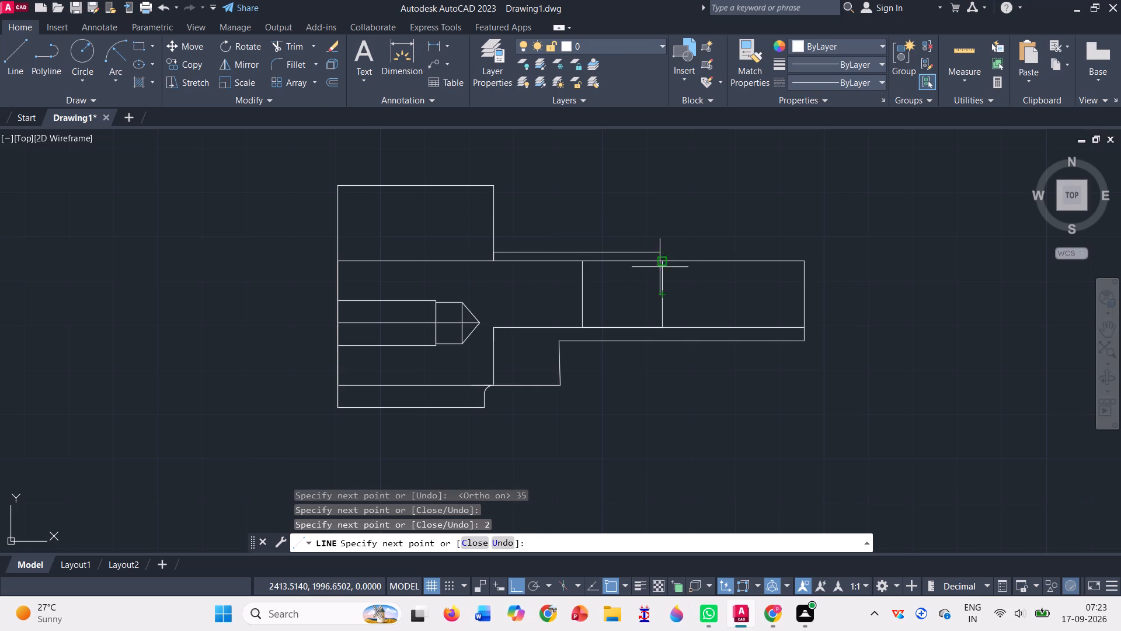
key("2")
key("Return")
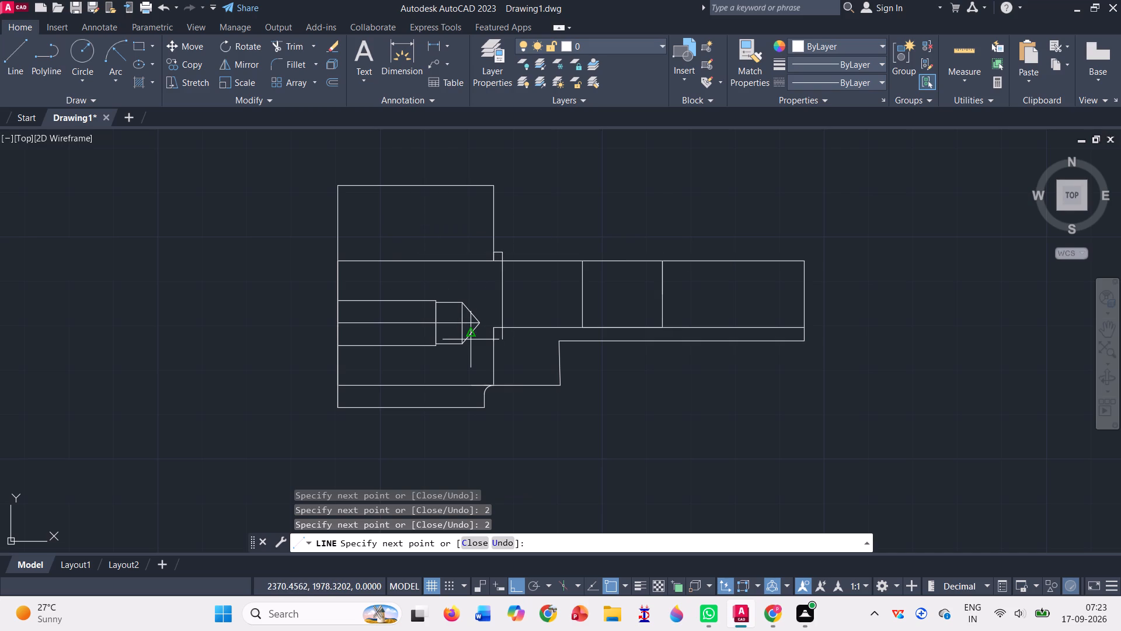
key("2")
key("Return")
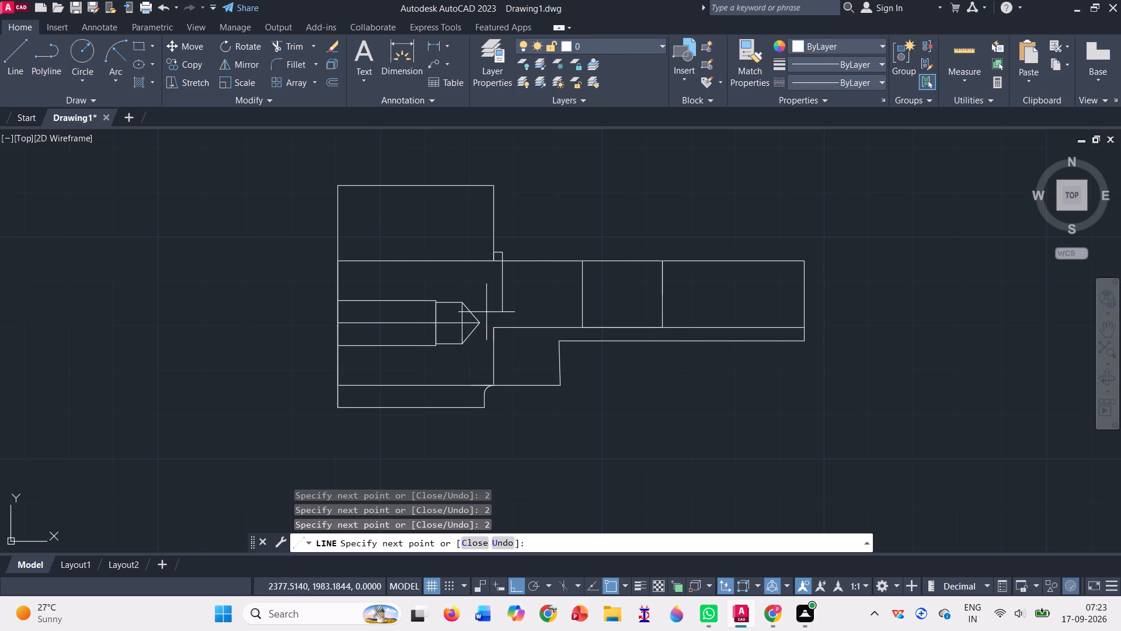
key("Escape")
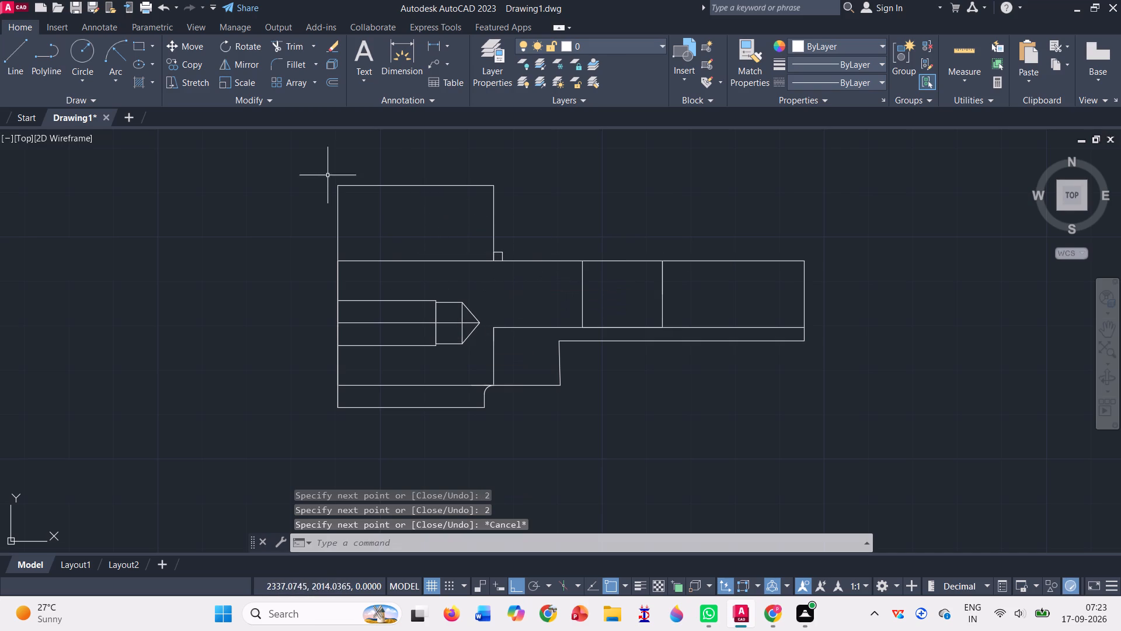
Draw a radius 2 arc across the small square, from its upper-left corner to its lower-right corner.
scroll(512, 272, "up", 3)
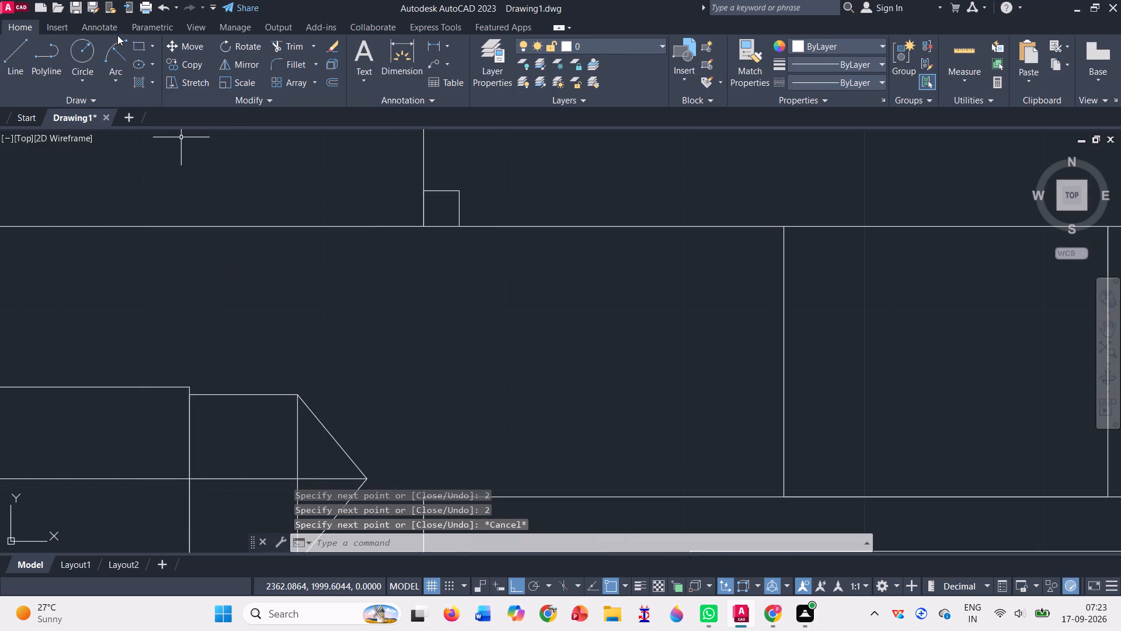
left_click(117, 43)
left_click(420, 188)
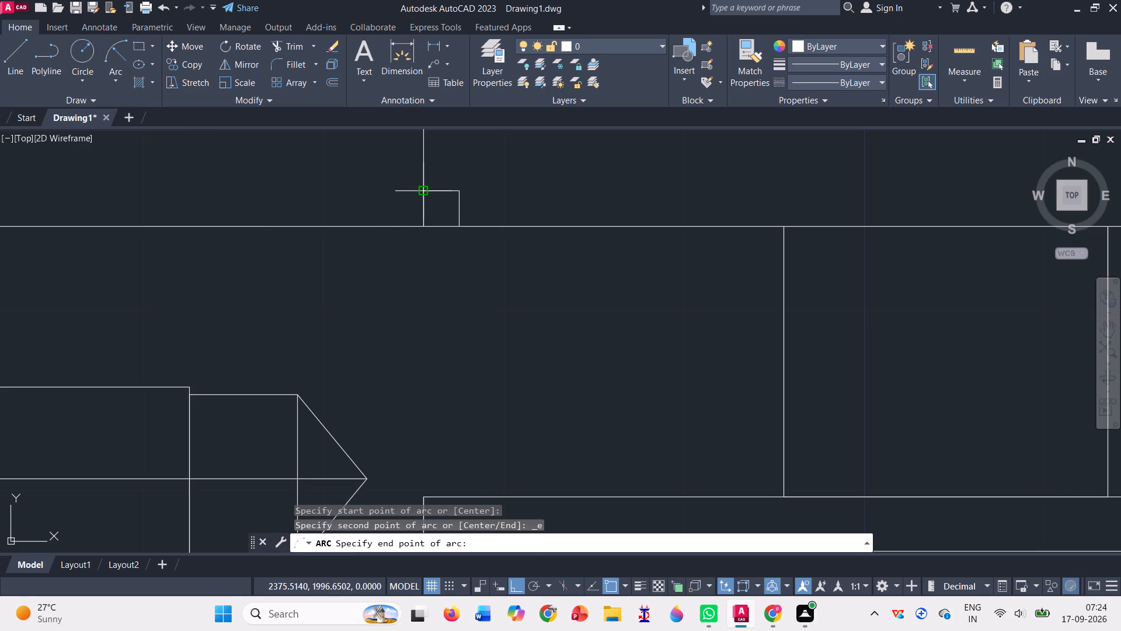
left_click(459, 226)
key("2")
key("Return")
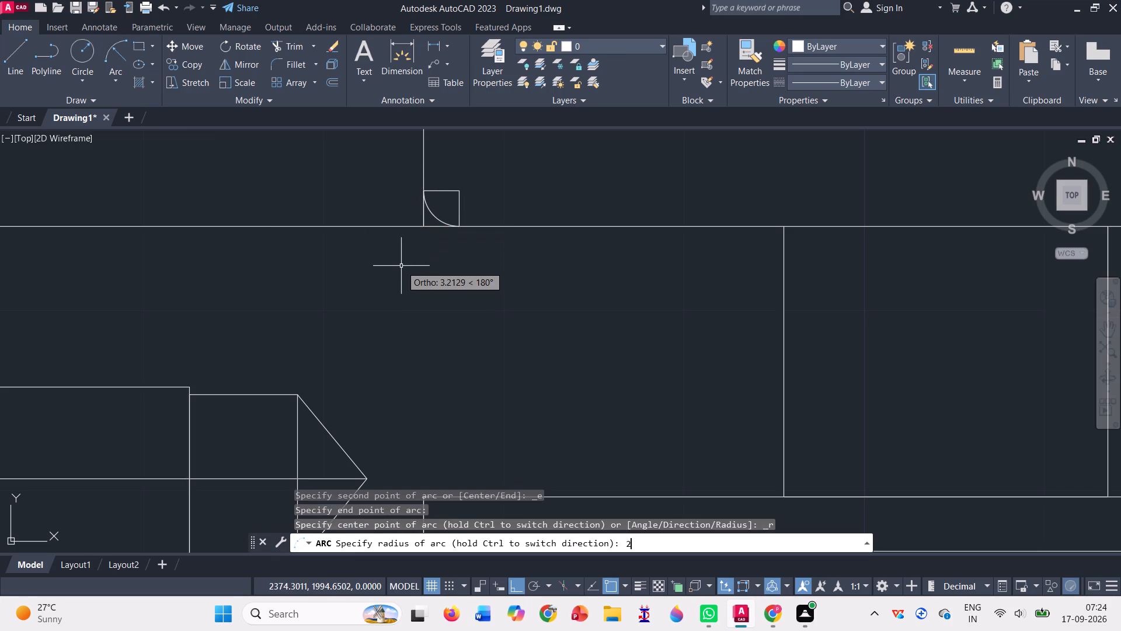
Trim away the small square's sides around the new arc, leaving a clean rounded inner corner.
left_click(285, 43)
left_click_drag(433, 170, 472, 217)
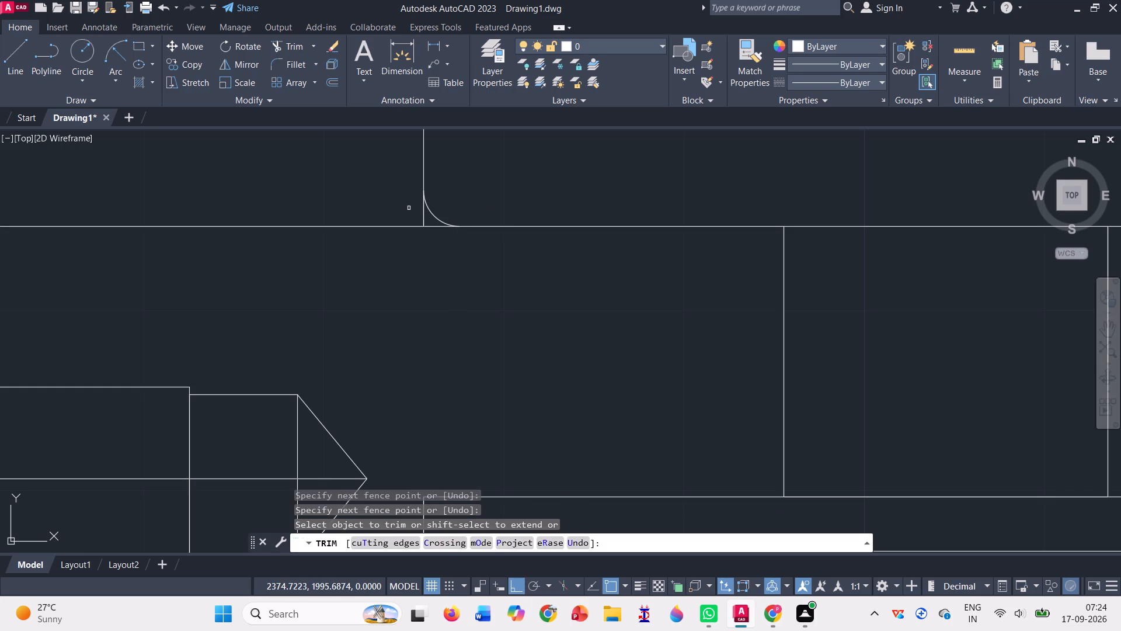
left_click_drag(419, 207, 427, 216)
Add linear dimensions beside the left edge for the overall height and for the height between the two long horizontal lines.
scroll(370, 289, "down", 2)
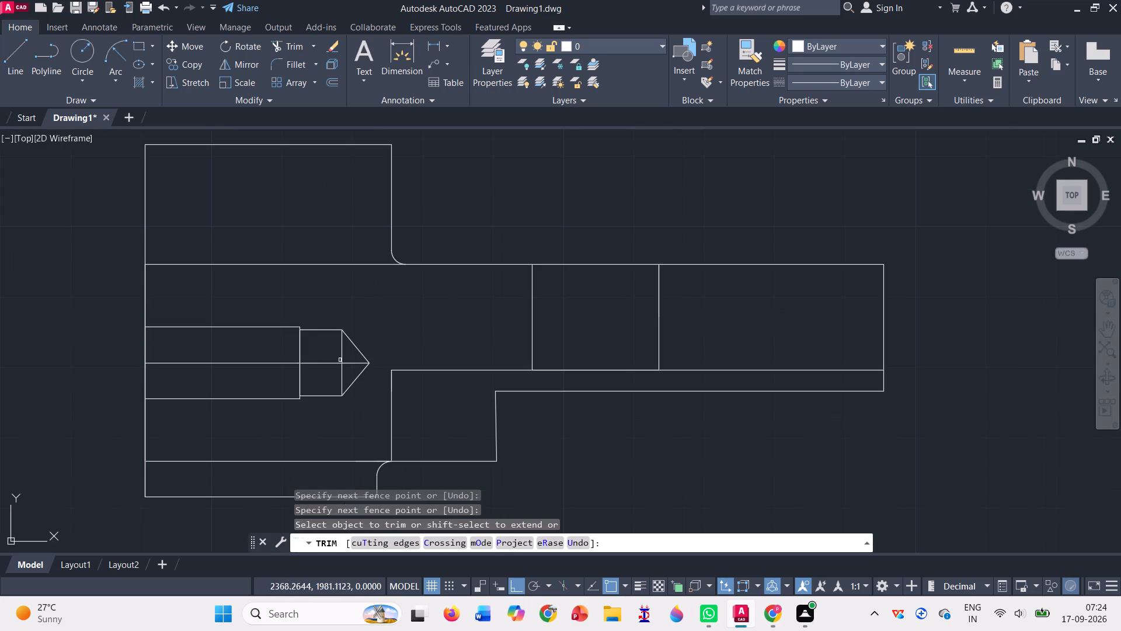
scroll(307, 359, "down", 1)
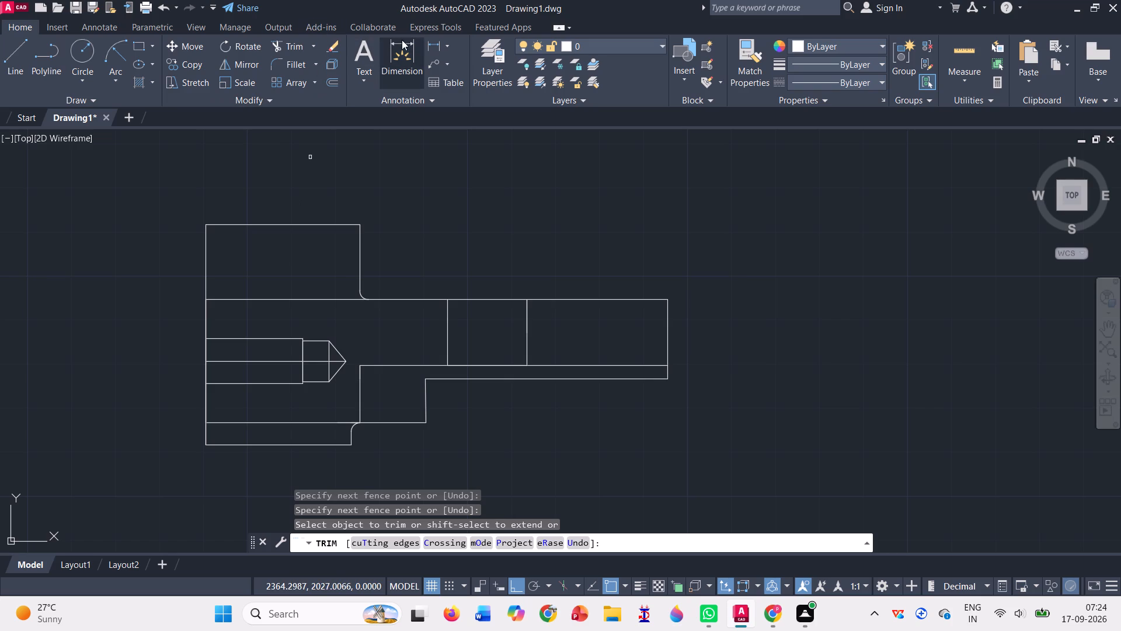
left_click(428, 46)
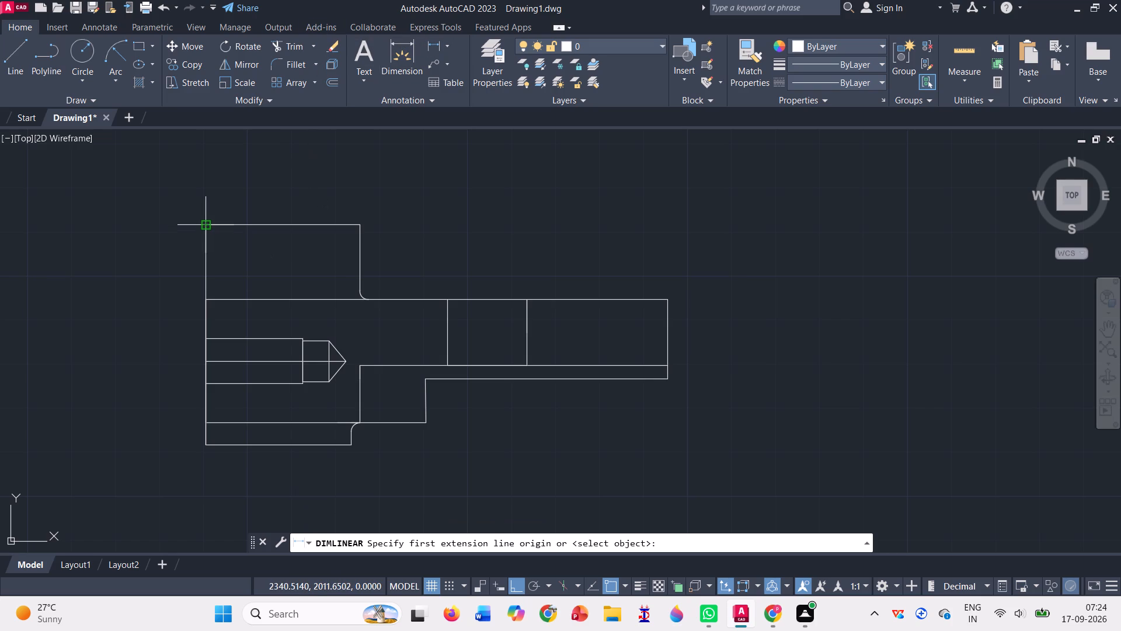
left_click(207, 226)
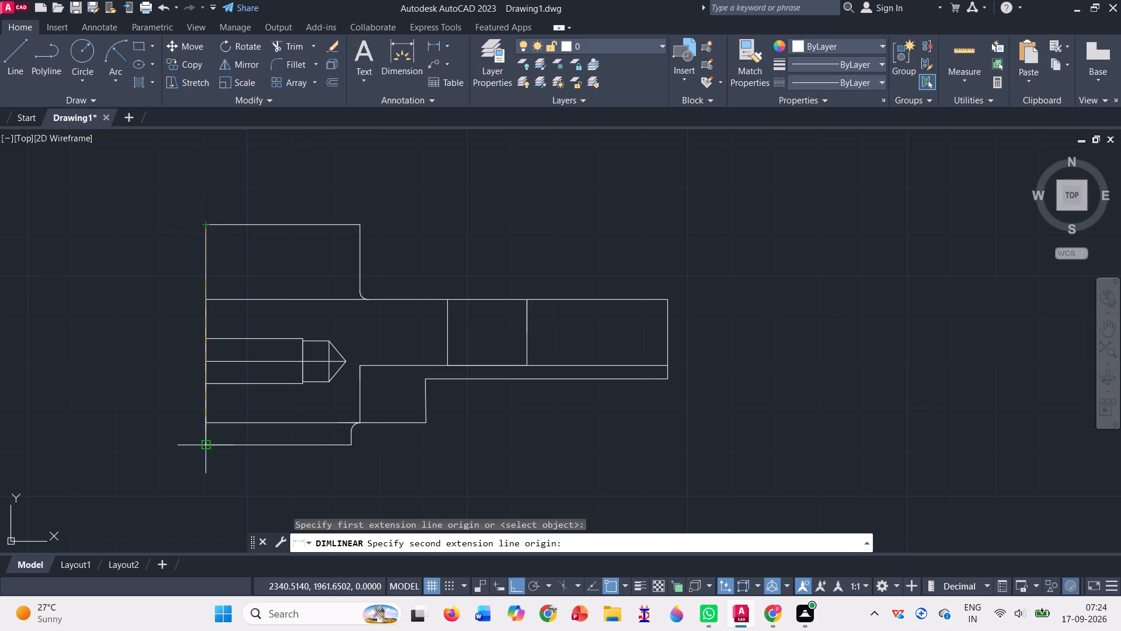
left_click(204, 443)
left_click(160, 421)
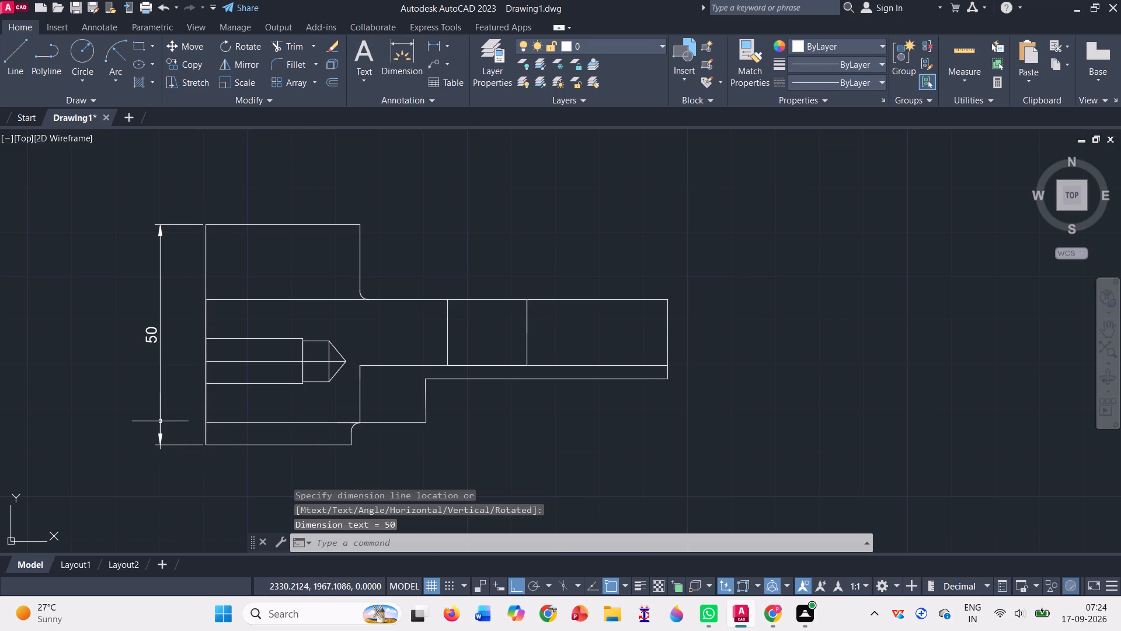
double_click(434, 43)
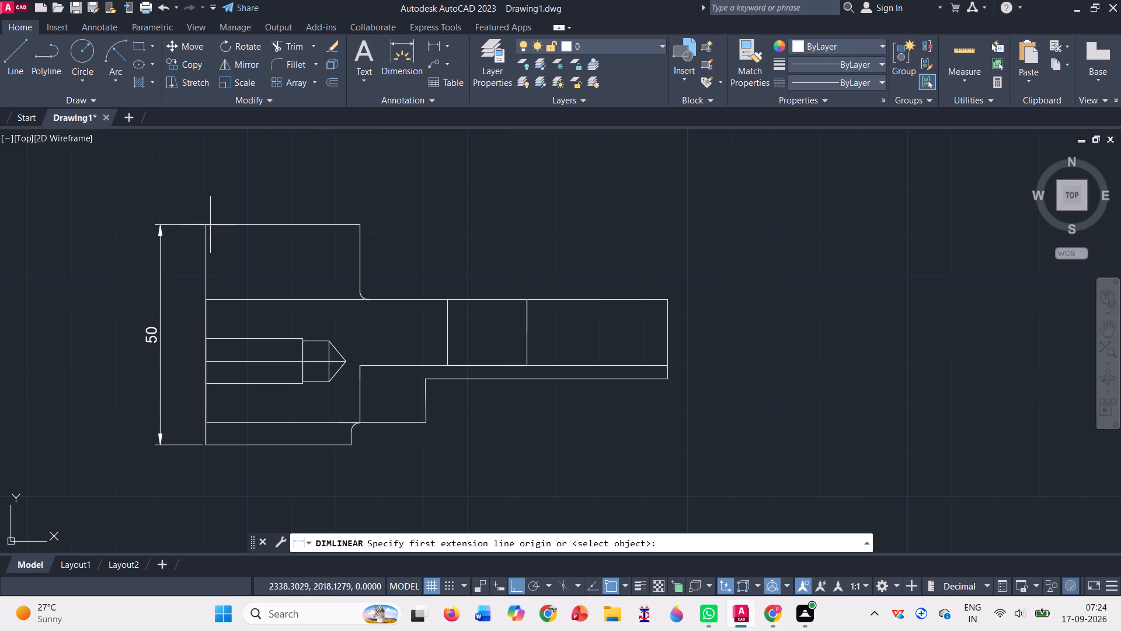
left_click(207, 298)
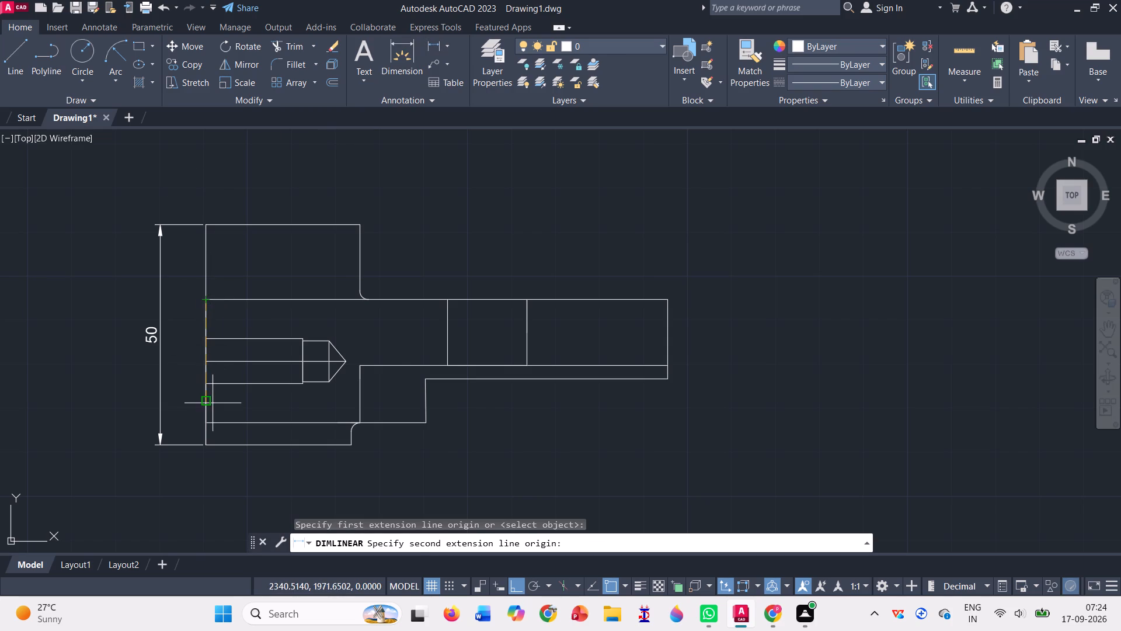
left_click(207, 421)
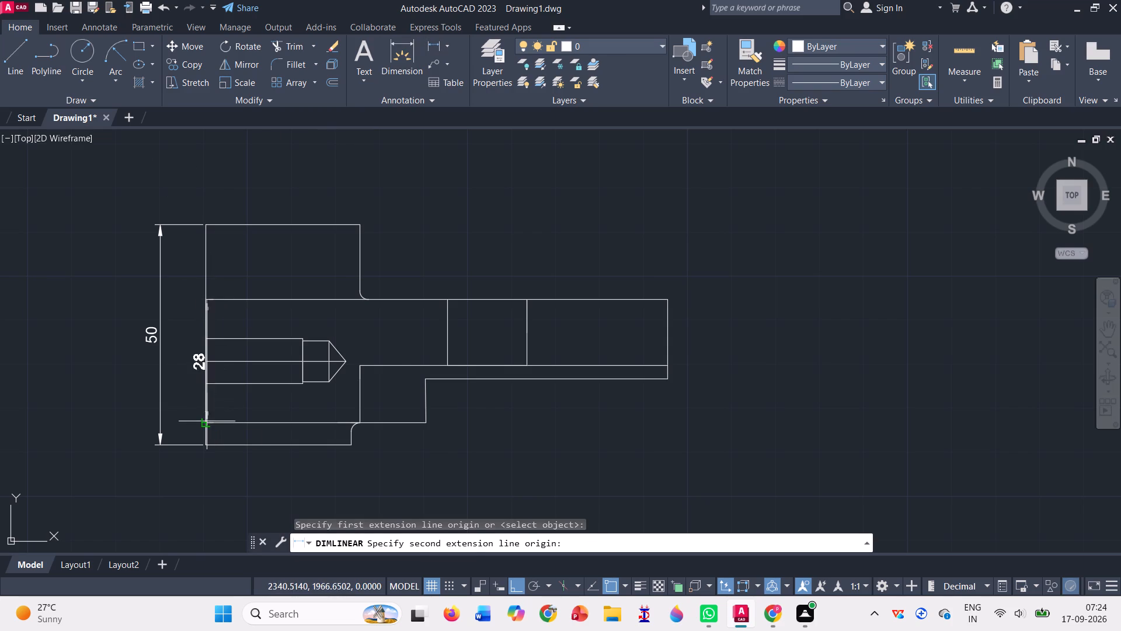
left_click(175, 403)
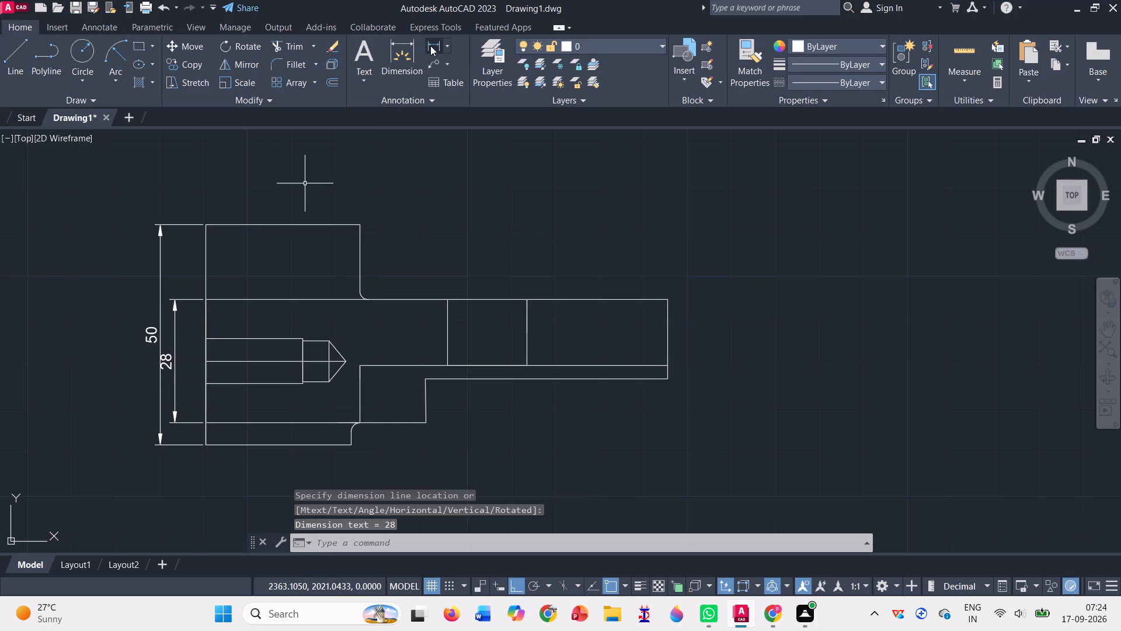
Add left-side linear dimensions from the bore centre line to the lower division line, and from that line to the bottom edge.
left_click(430, 46)
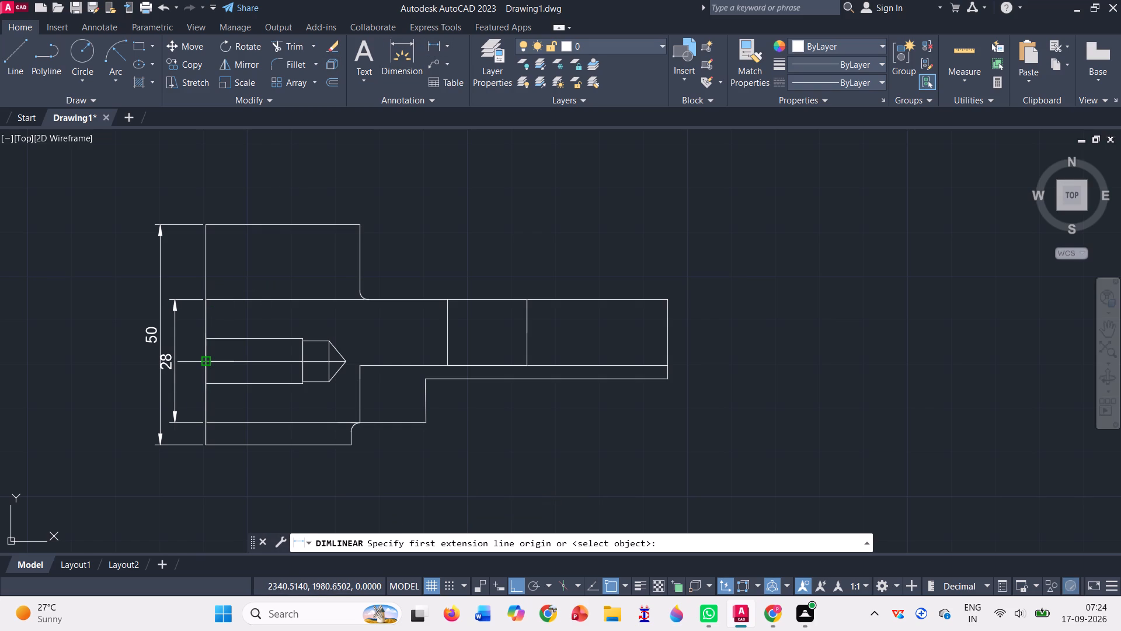
left_click(210, 362)
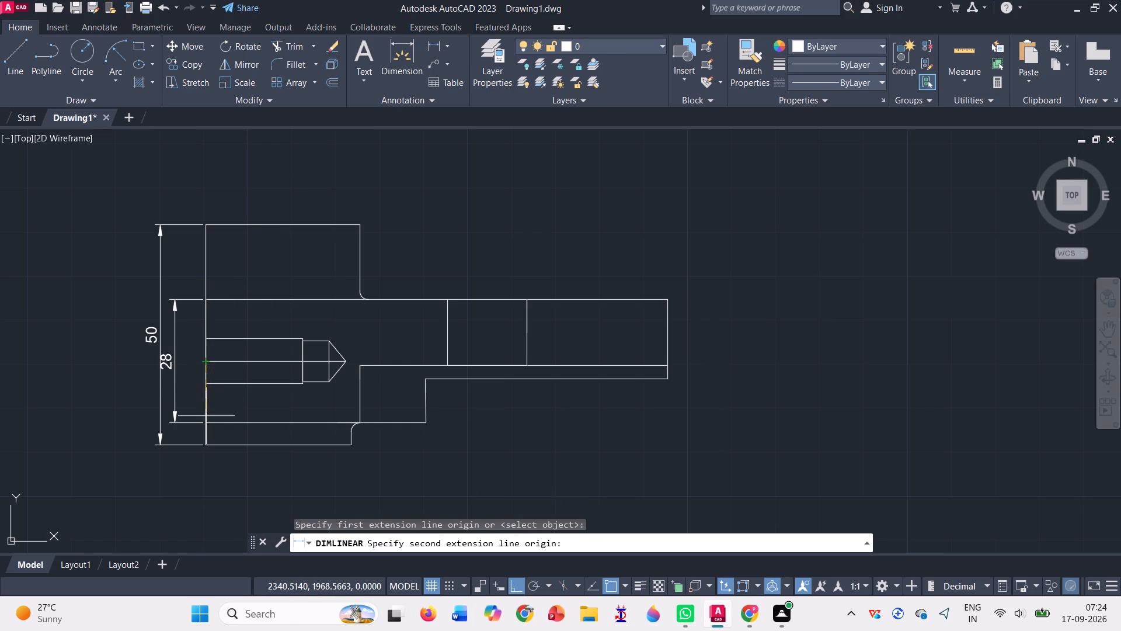
left_click(204, 421)
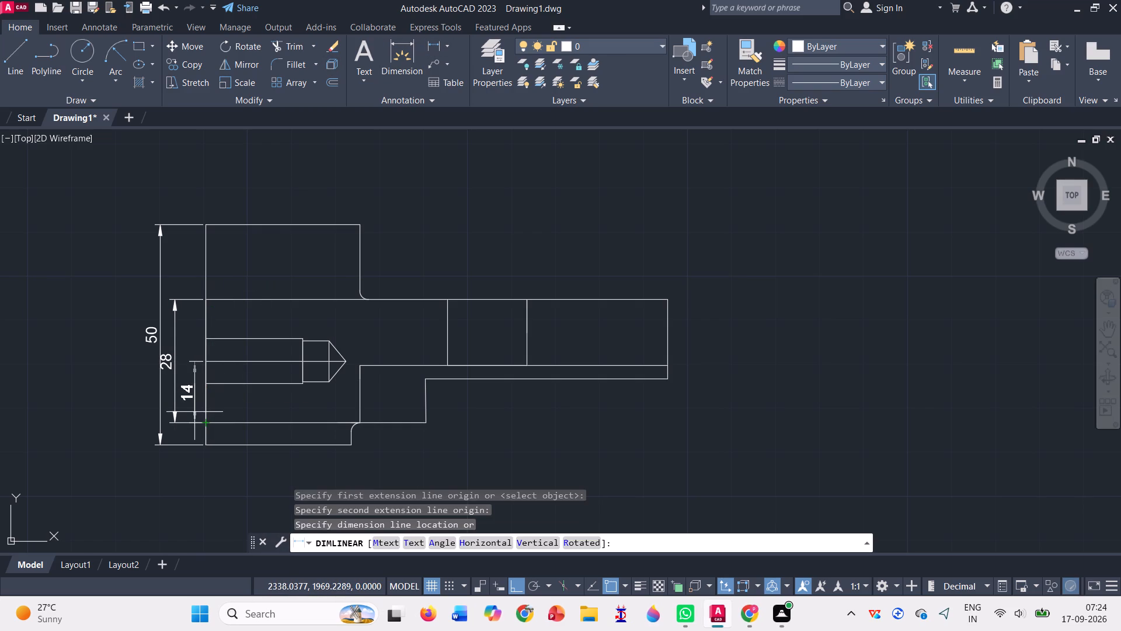
left_click(194, 412)
left_click(431, 46)
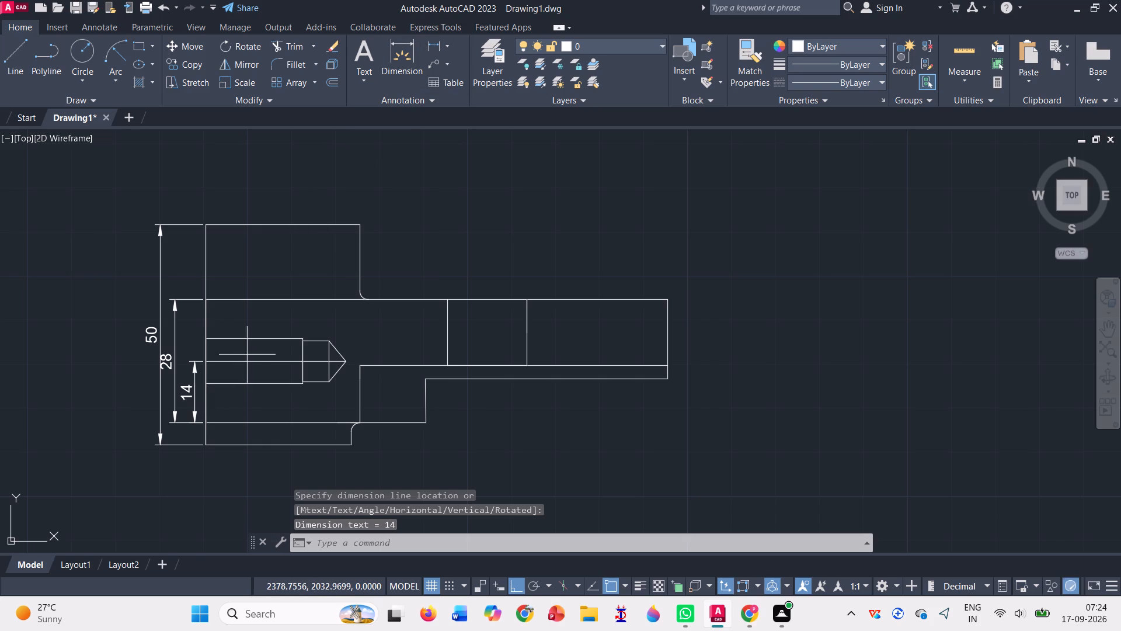
left_click(203, 424)
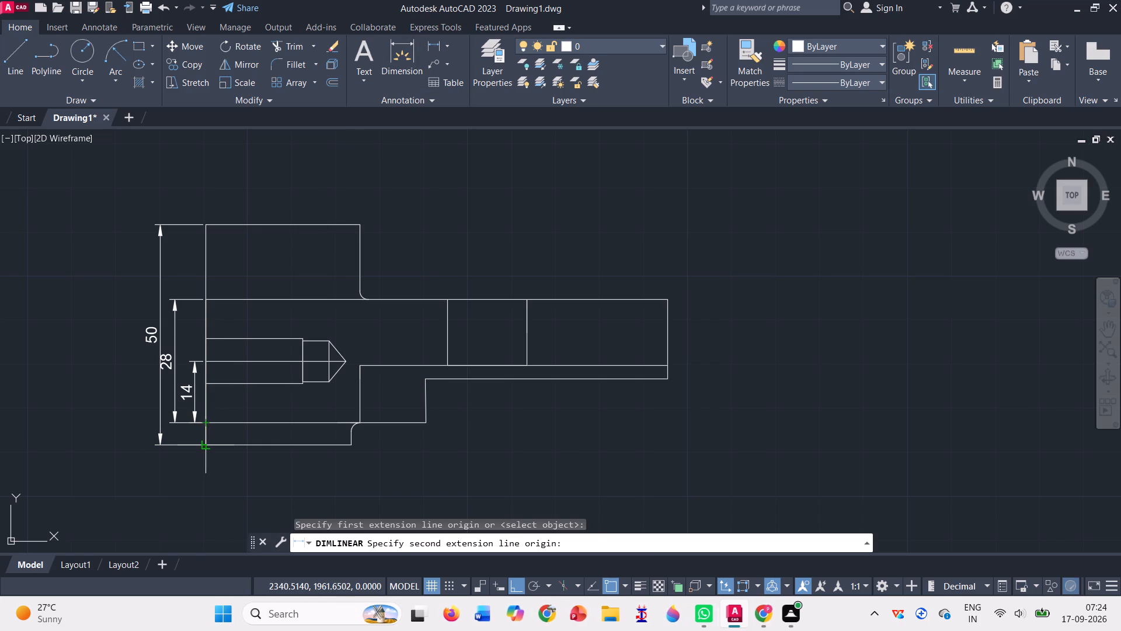
left_click(206, 445)
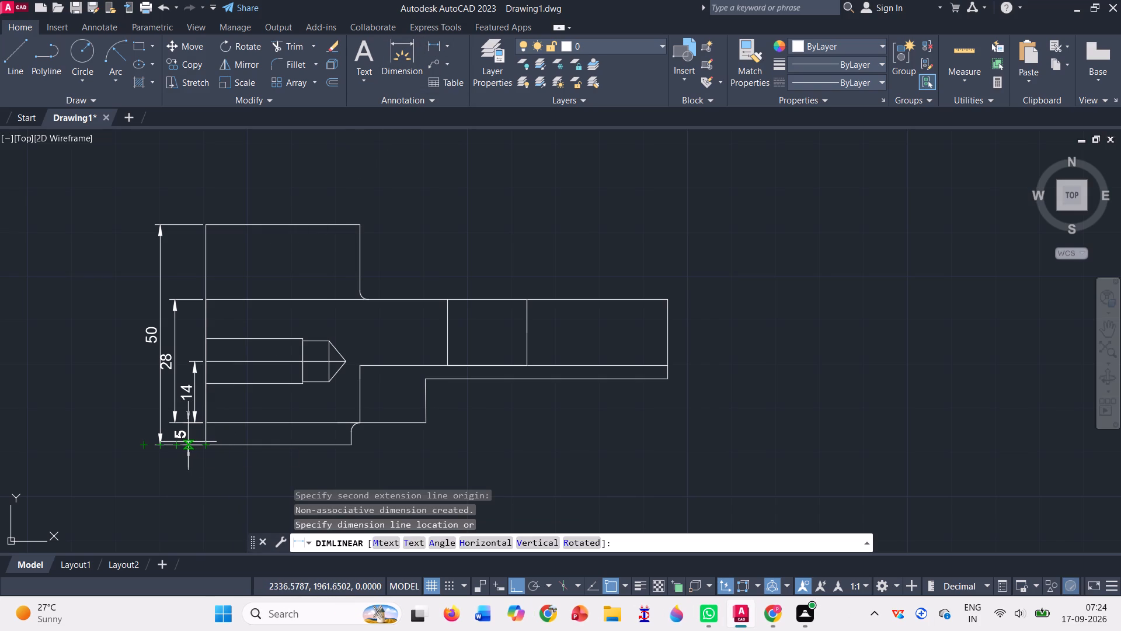
left_click(188, 442)
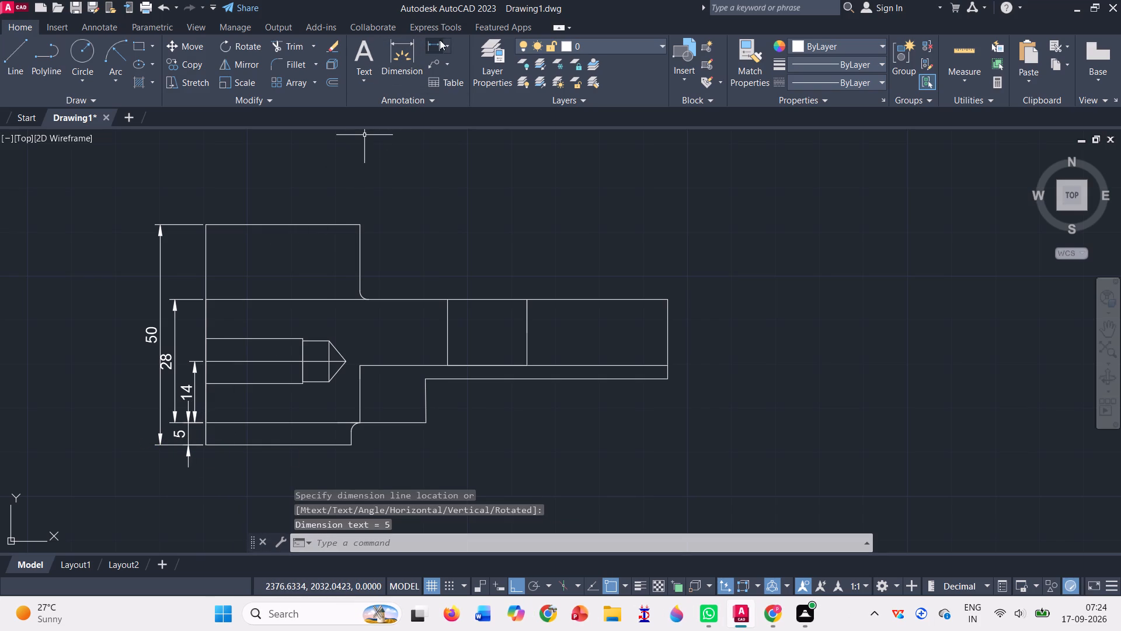
Dimension the right end vertically from the top edge to the upper of the two close horizontal lines.
left_click(434, 46)
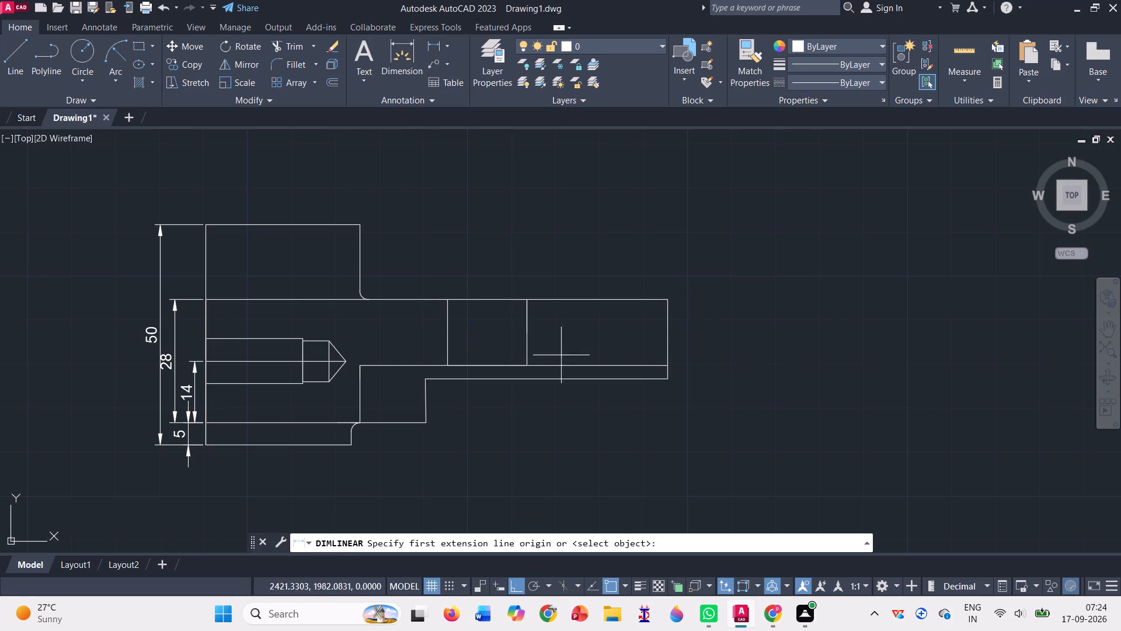
left_click(667, 301)
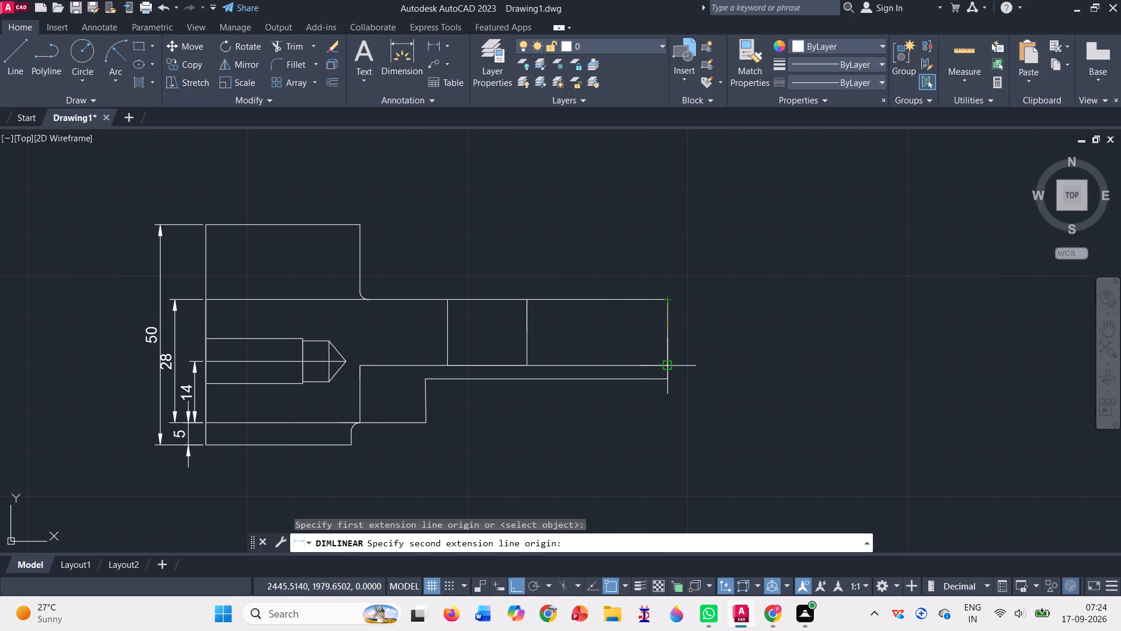
left_click(667, 366)
left_click(682, 360)
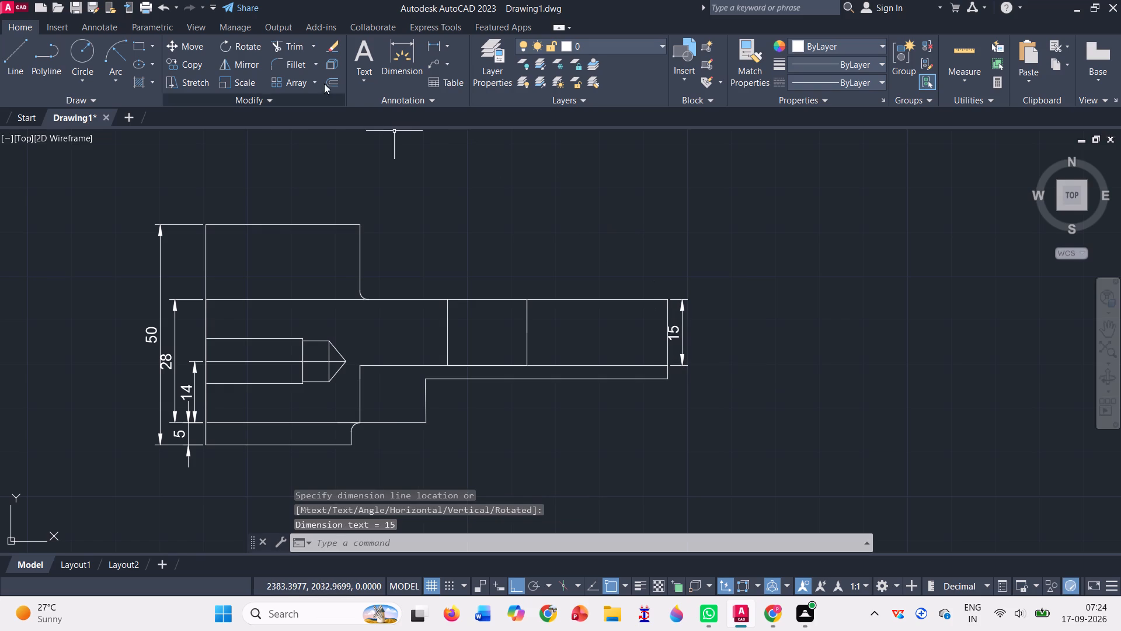
Add an outer vertical linear dimension at the profile's right end, from its top edge to the lower of the two close horizontal lines.
left_click(430, 51)
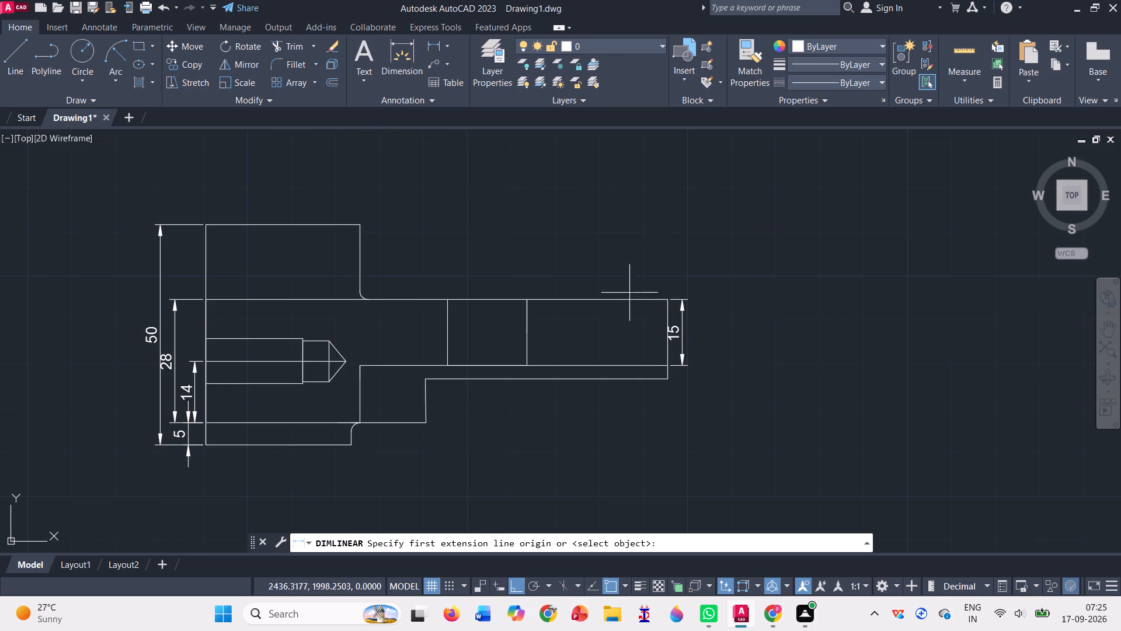
left_click(669, 297)
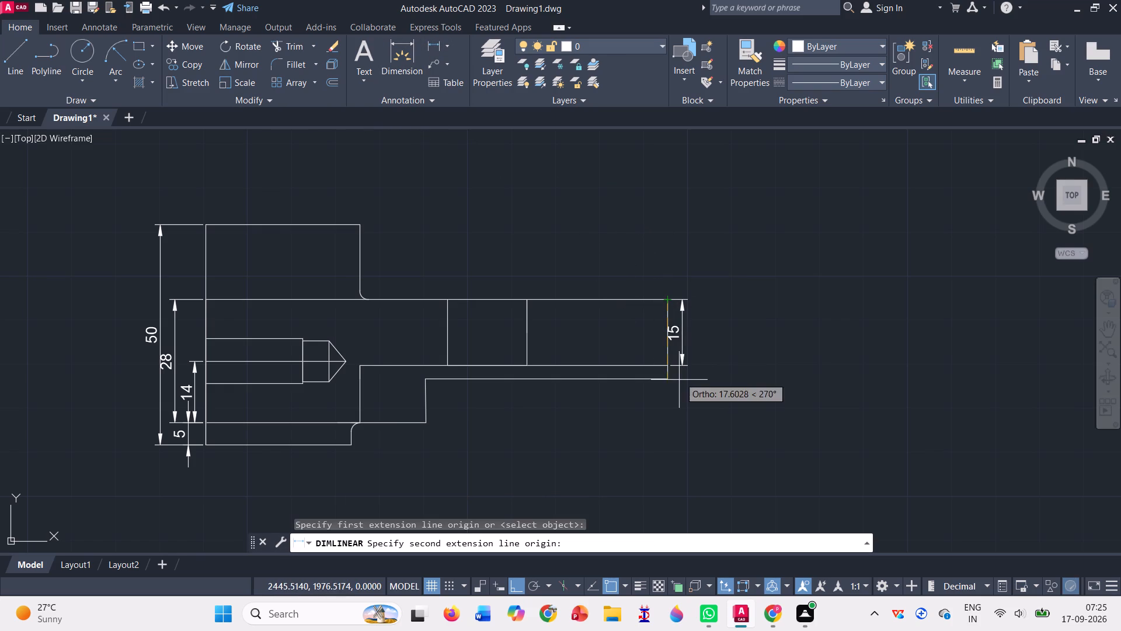
left_click(667, 381)
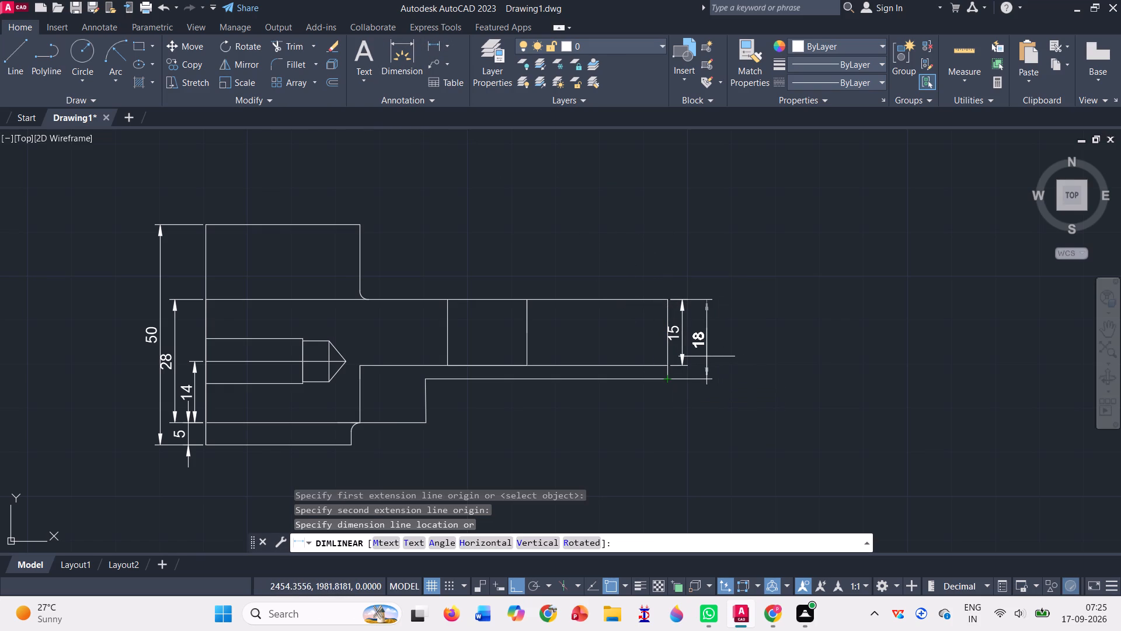
left_click(706, 356)
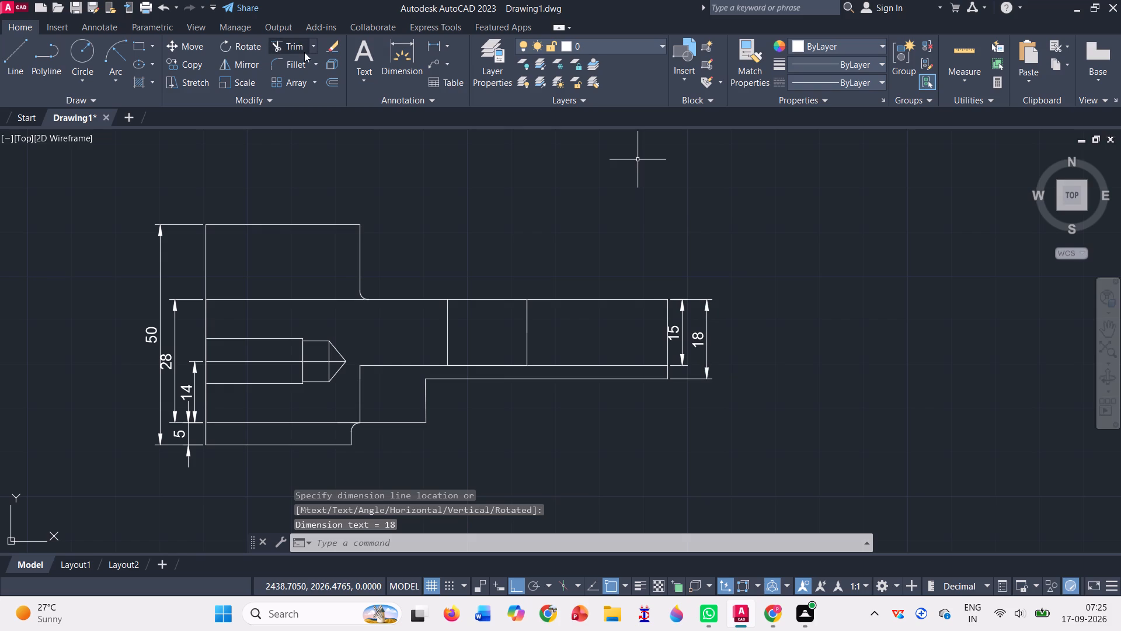
Add radius dimensions to the upper corner arc and the lower corner arc of the stepped profile.
left_click(448, 48)
left_click(446, 183)
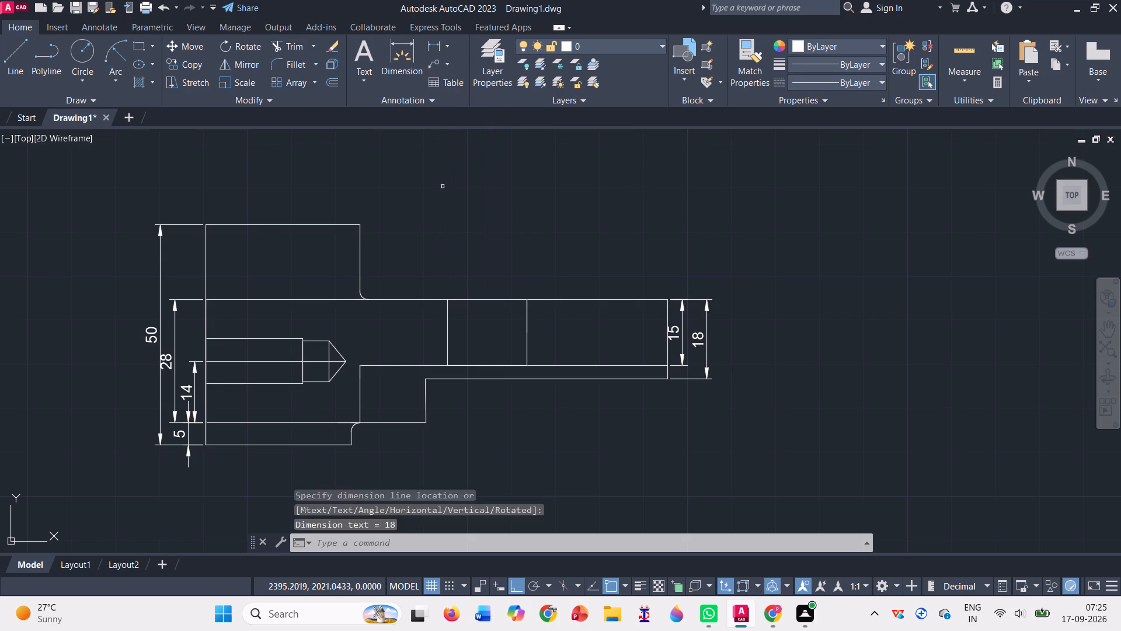
left_click(363, 296)
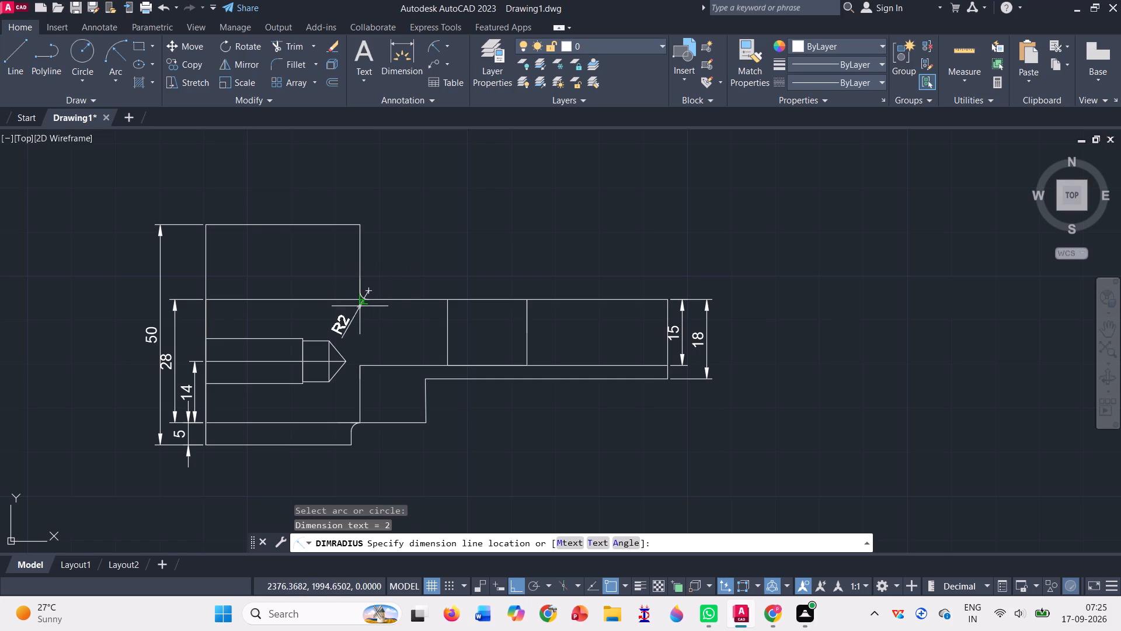
left_click(360, 304)
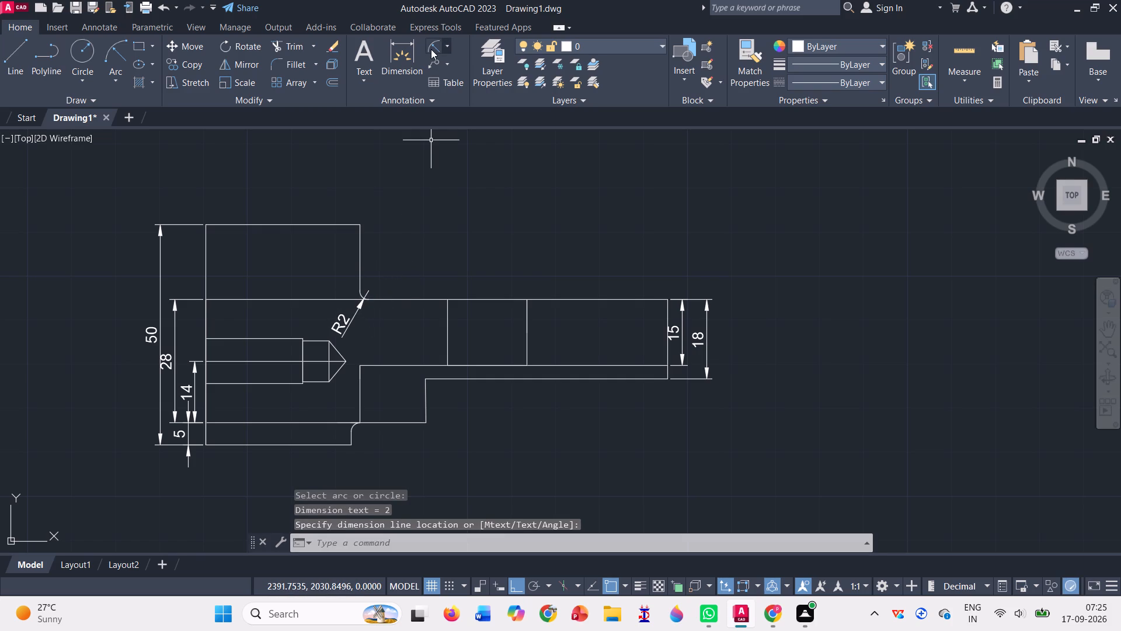
left_click(431, 49)
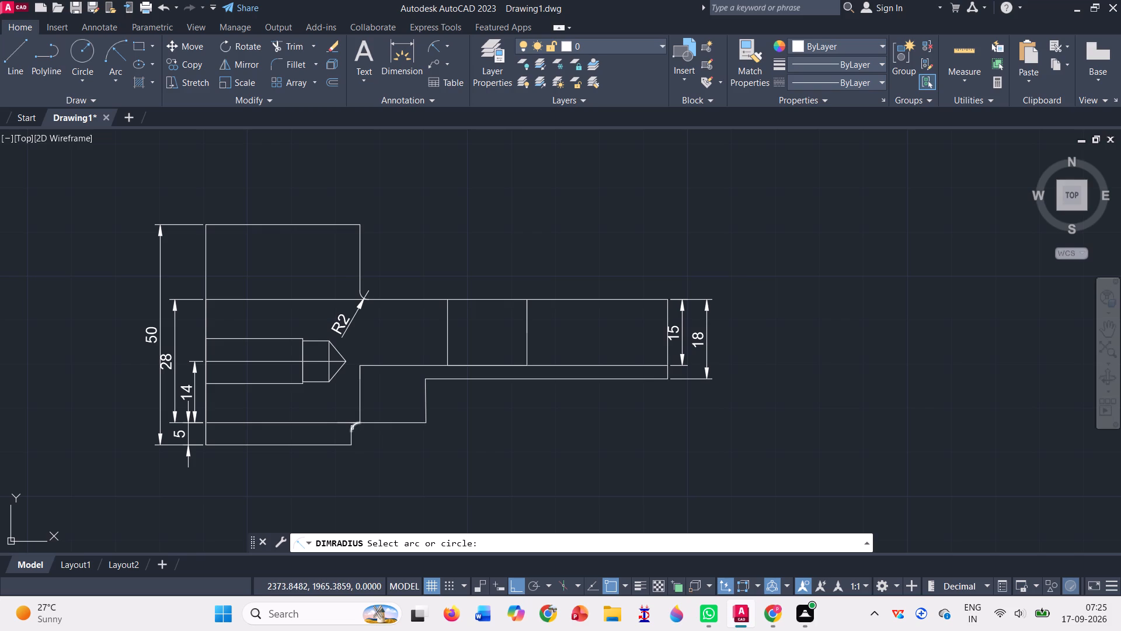
left_click(352, 428)
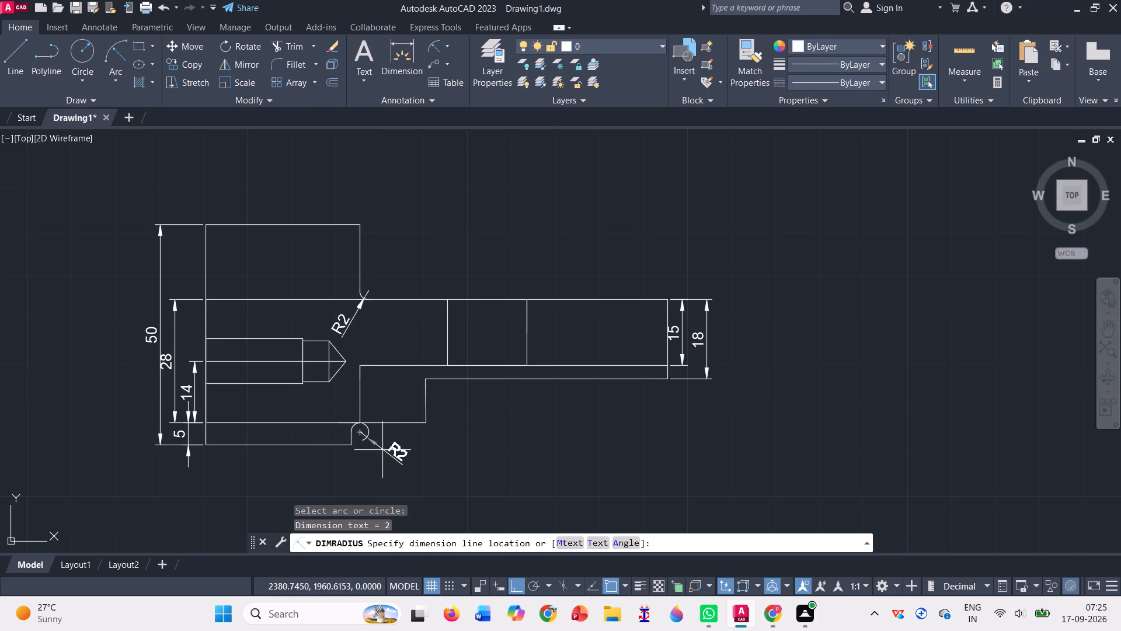
left_click(382, 450)
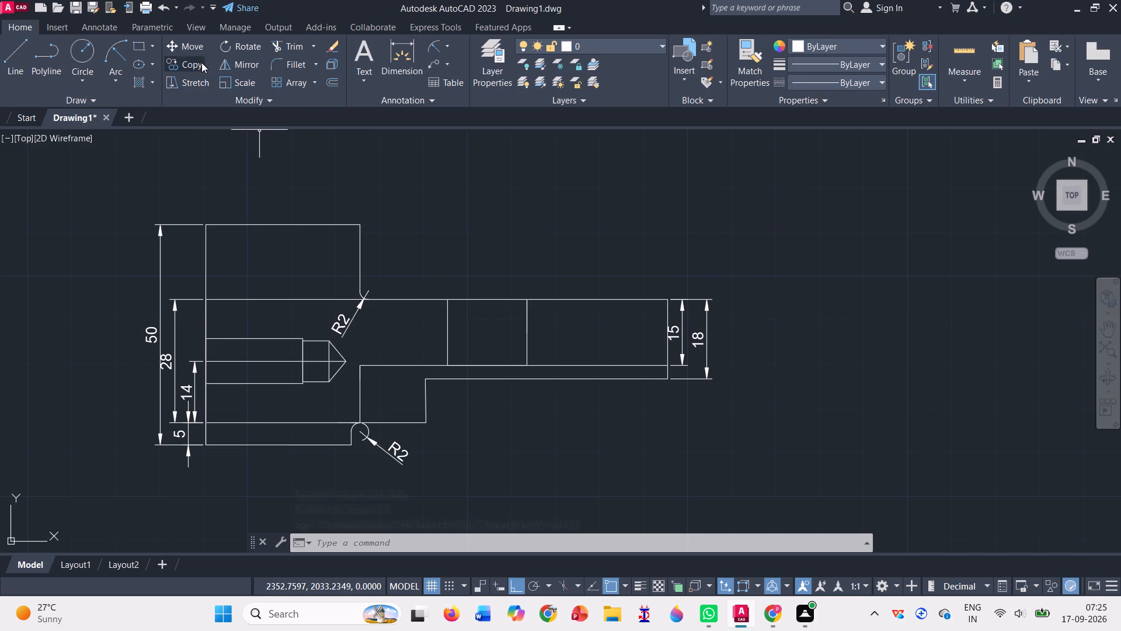
Hatch the section area around the bore and the right end block with the ANSI31 pattern.
left_click(140, 80)
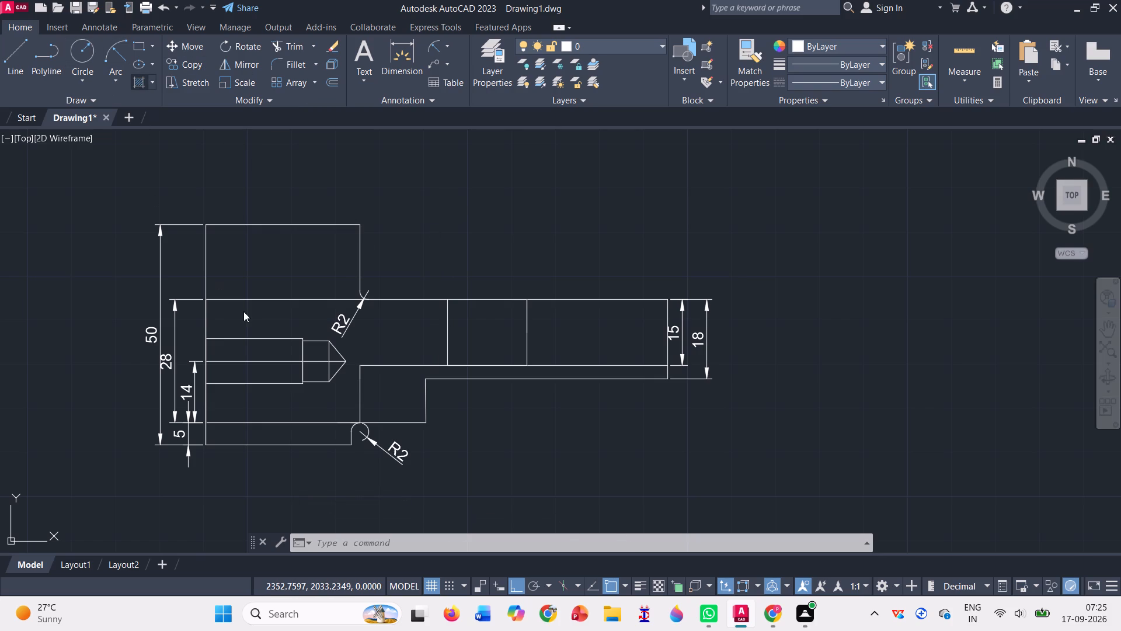
left_click(243, 311)
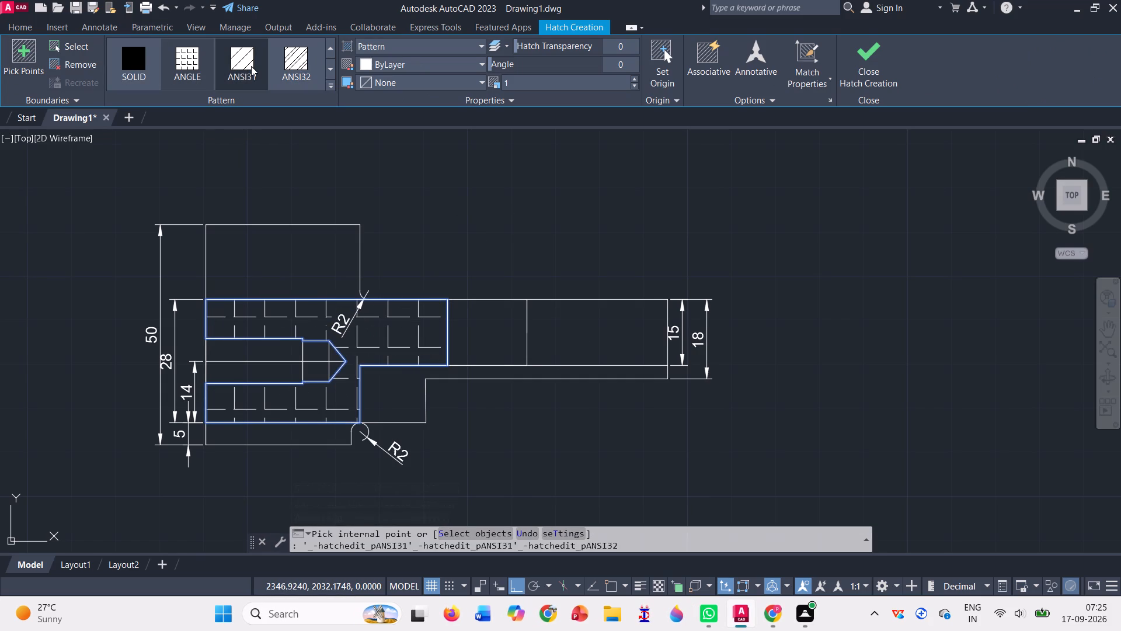
left_click(334, 81)
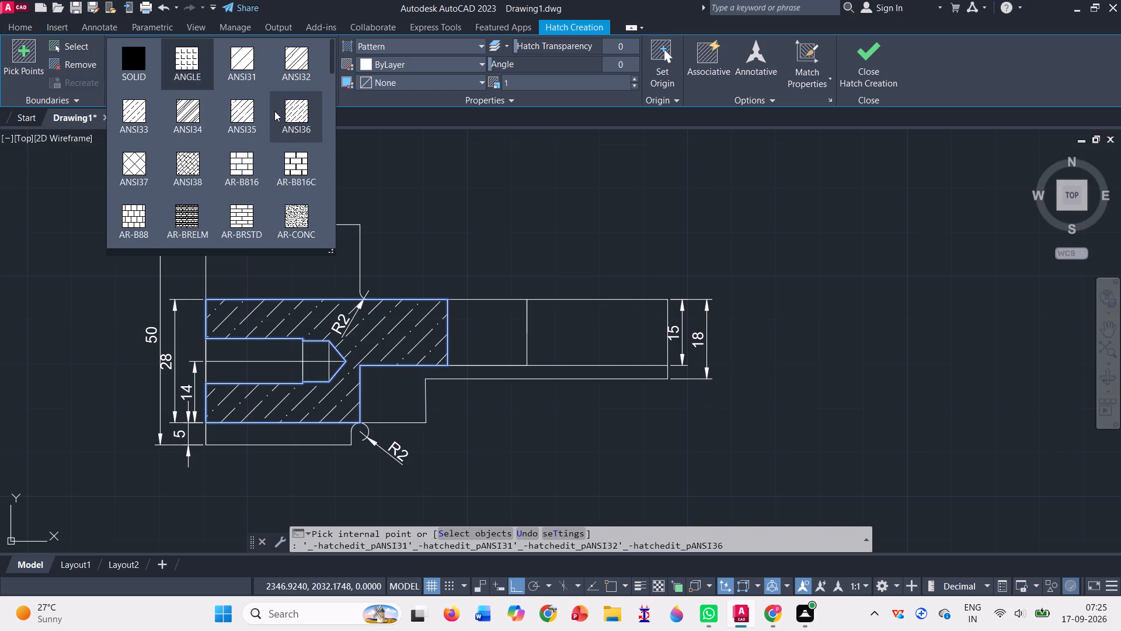
left_click(233, 58)
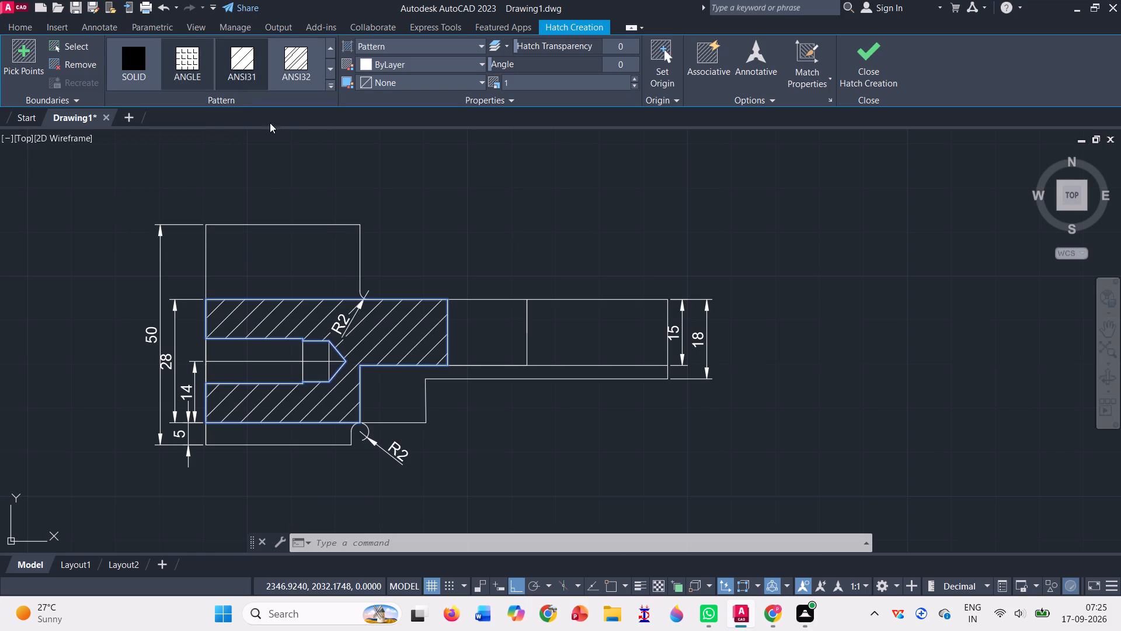
left_click(560, 325)
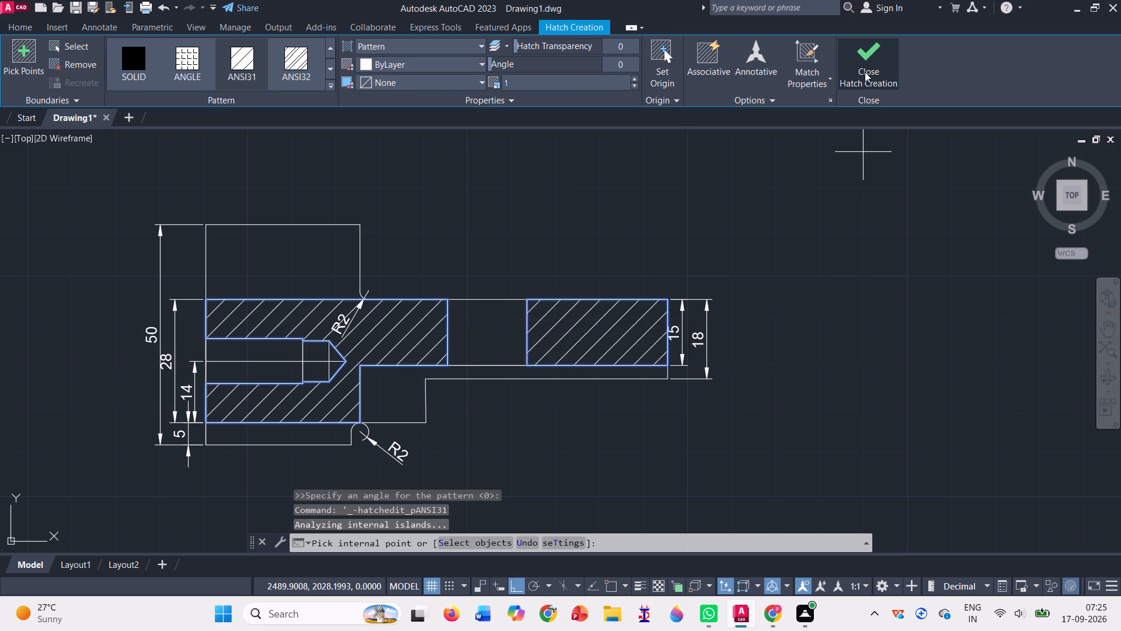
left_click(865, 72)
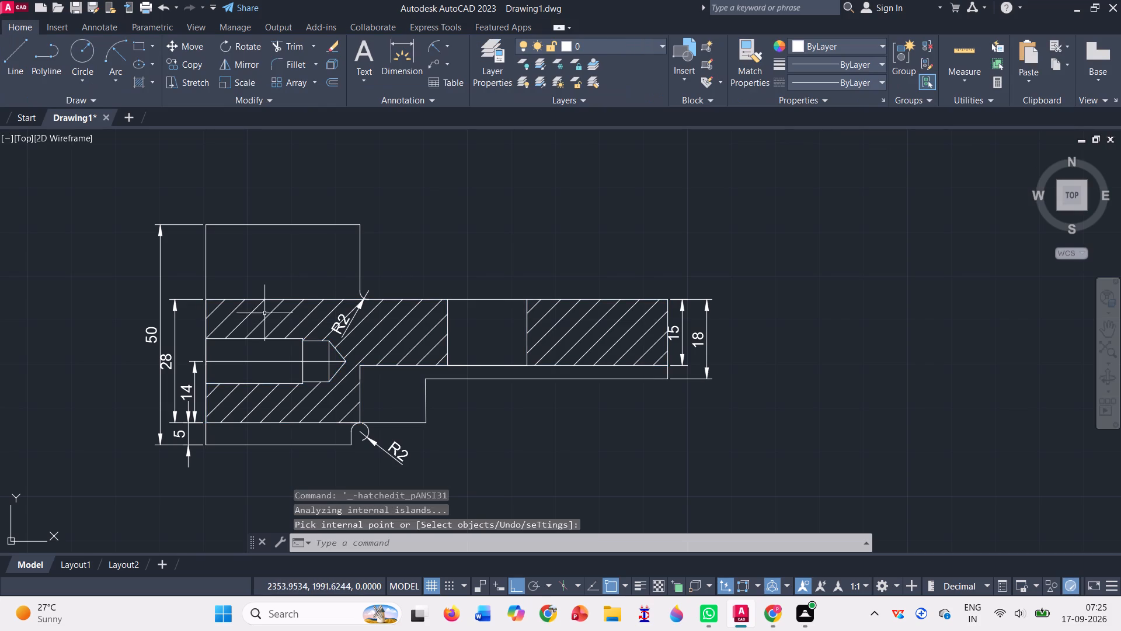
Draw a line about 38 down from the profile's bottom-left corner and continue it into a closed rectangle 105 wide and 110 high.
scroll(451, 261, "down", 1)
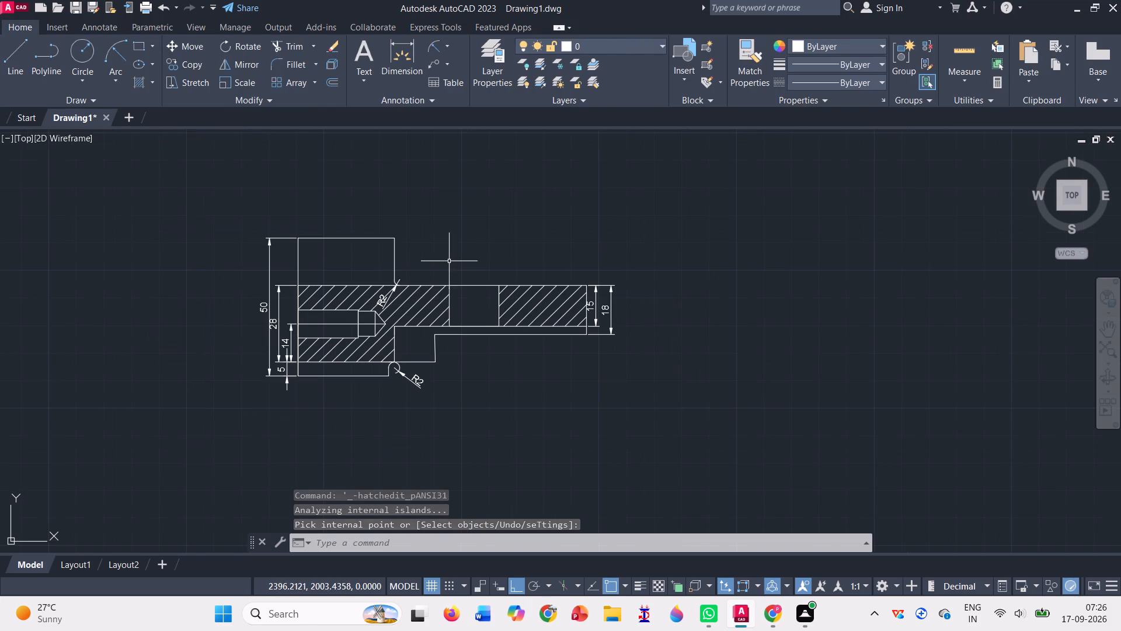
scroll(370, 215, "down", 2)
scroll(370, 215, "up", 1)
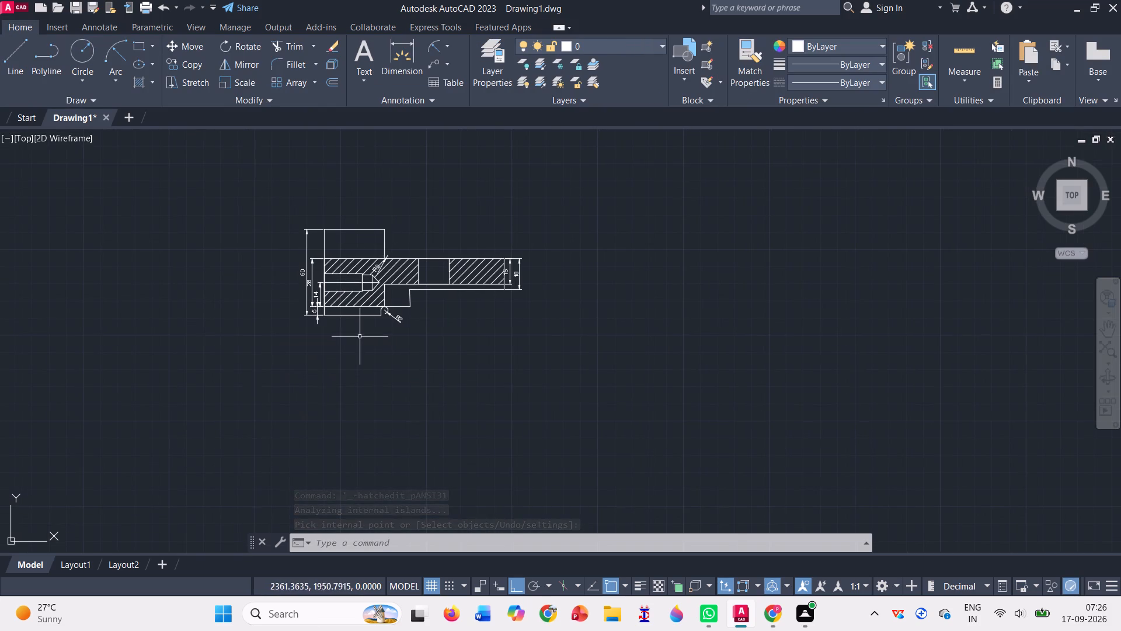
scroll(358, 363, "up", 1)
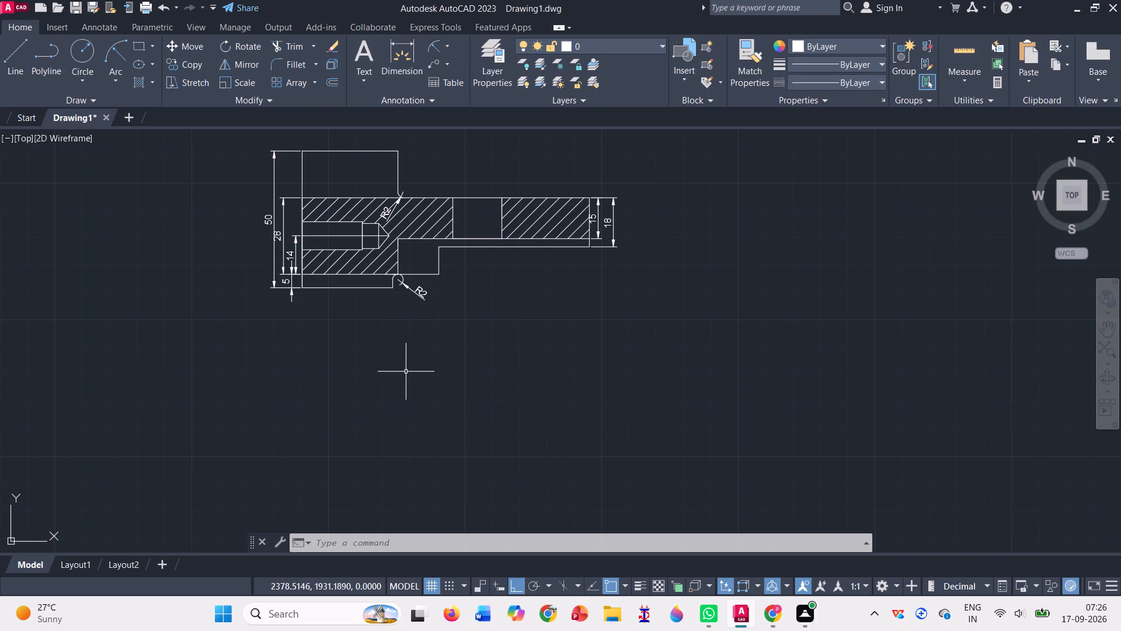
left_click(12, 65)
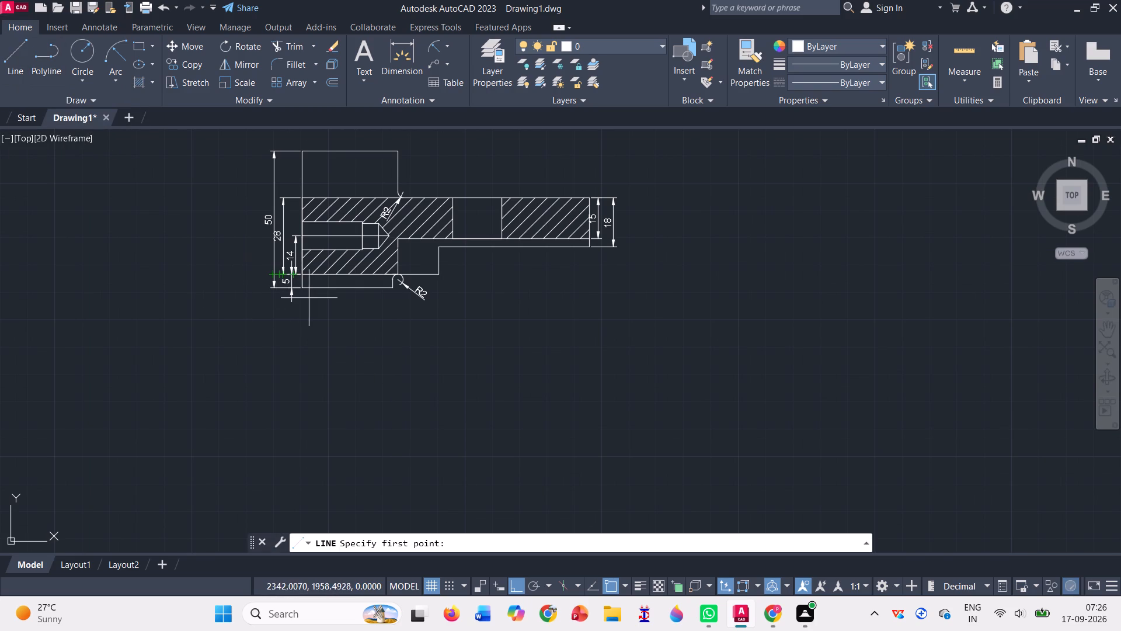
left_click(304, 286)
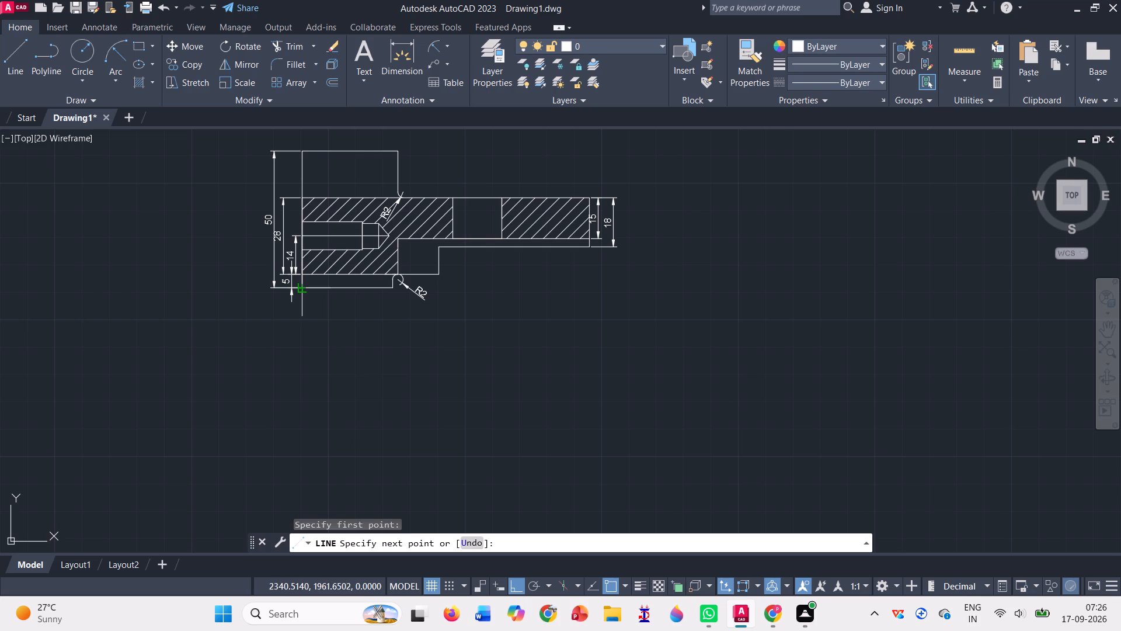
left_click(314, 391)
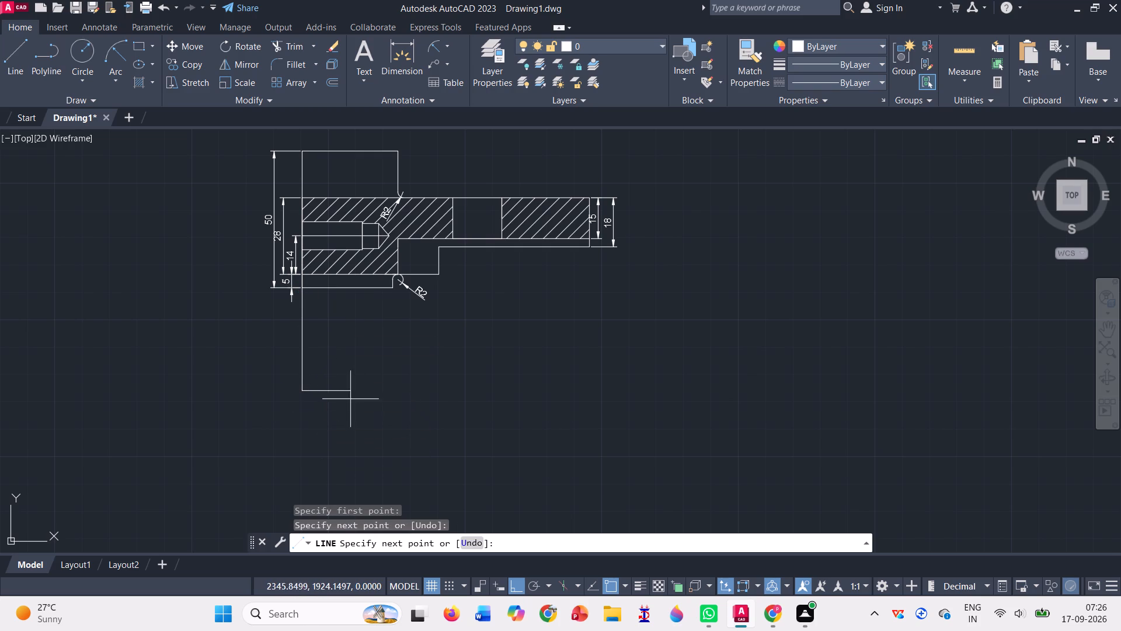
type("105")
key("Return")
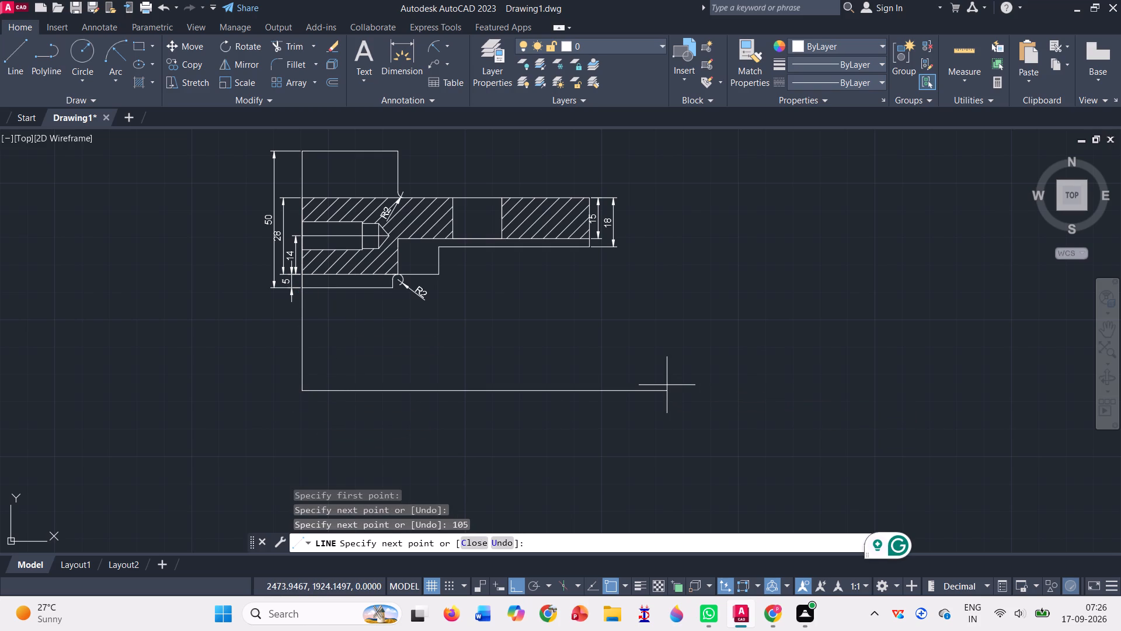
scroll(558, 213, "down", 2)
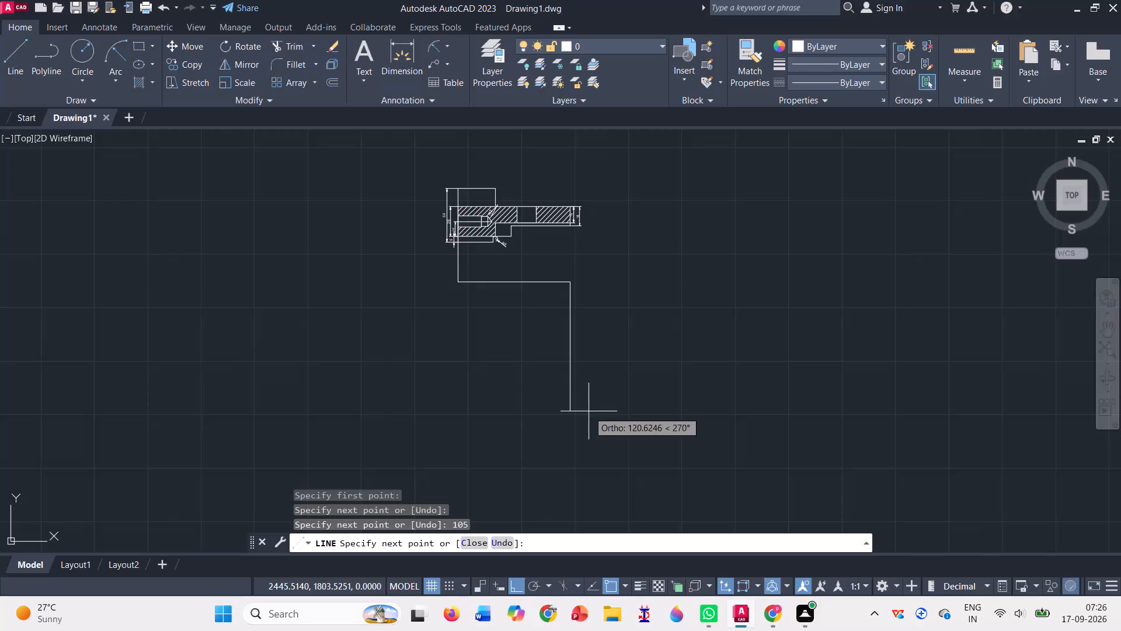
type("110")
key("Return")
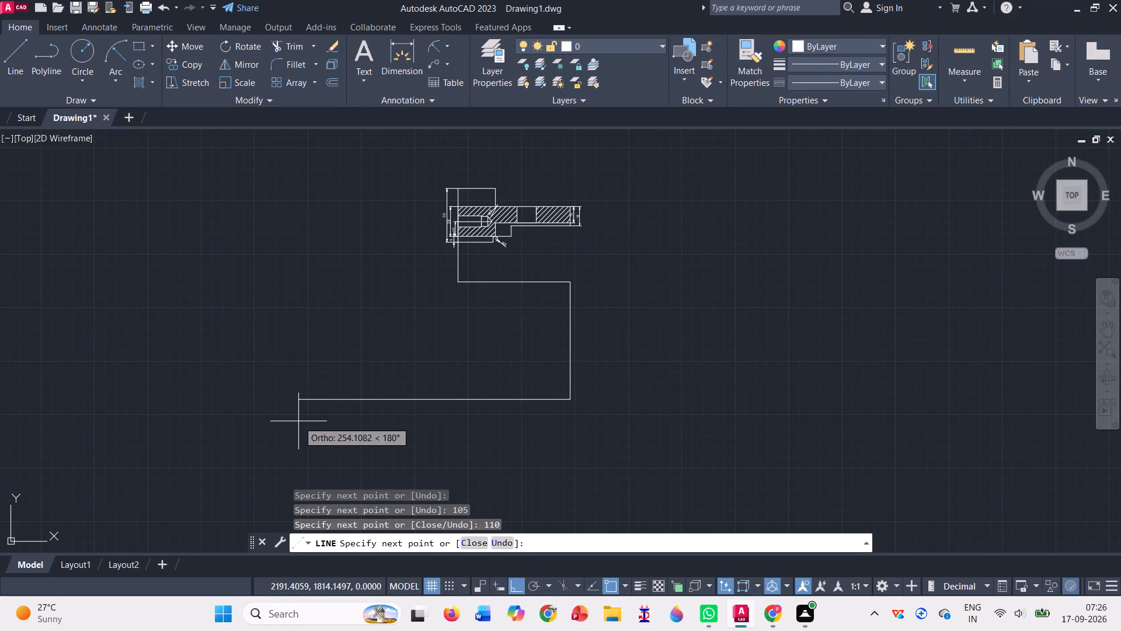
type("105")
key("Return")
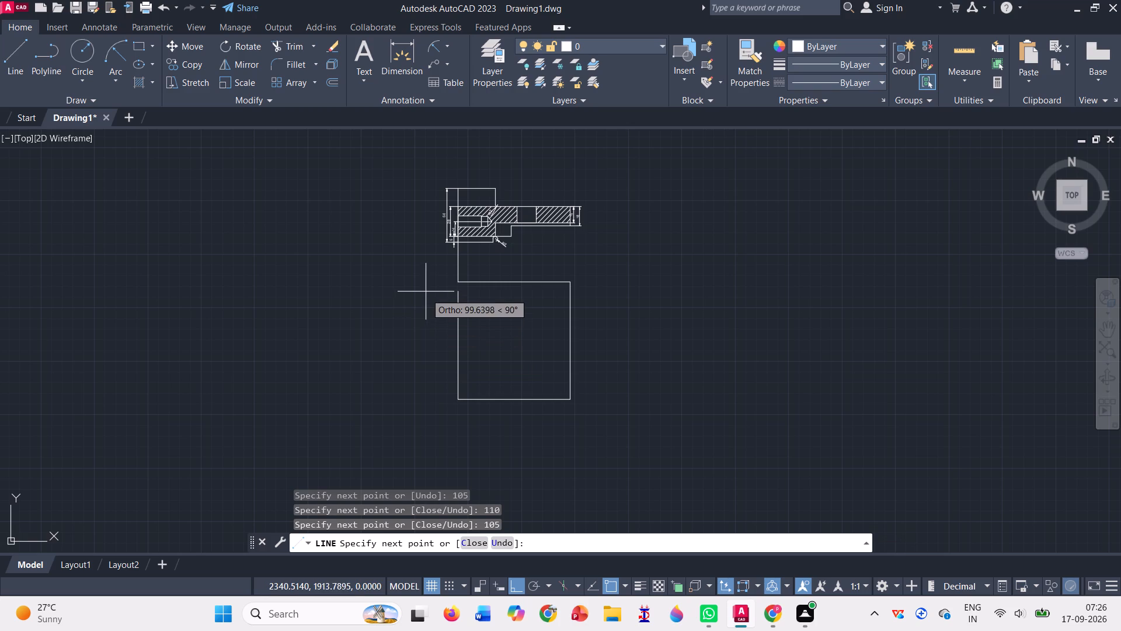
left_click(458, 284)
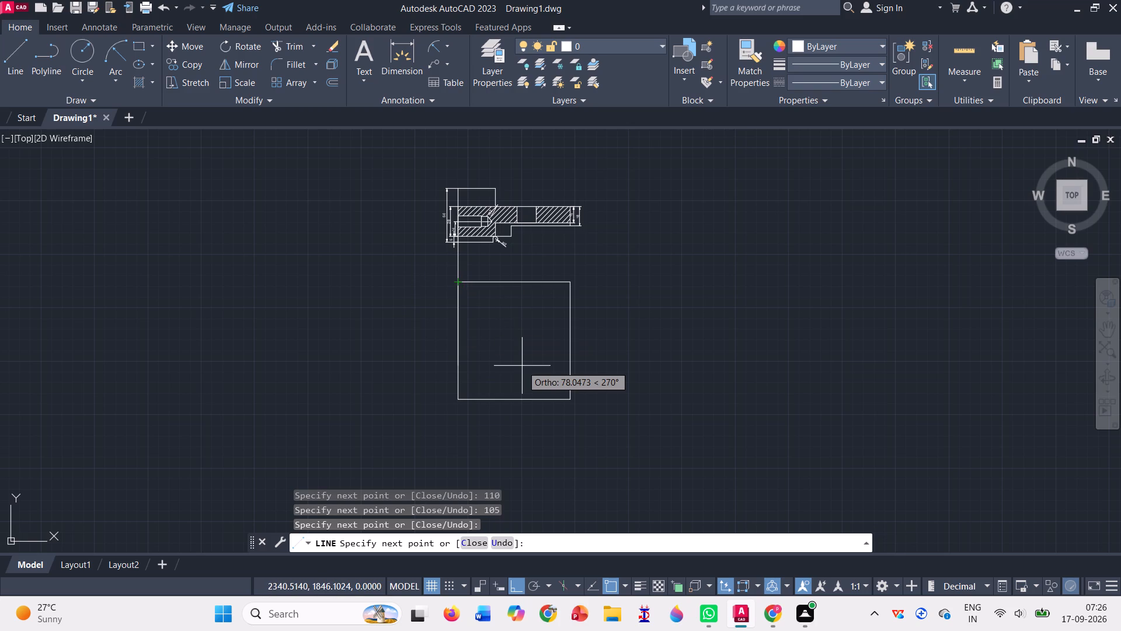
key("Escape")
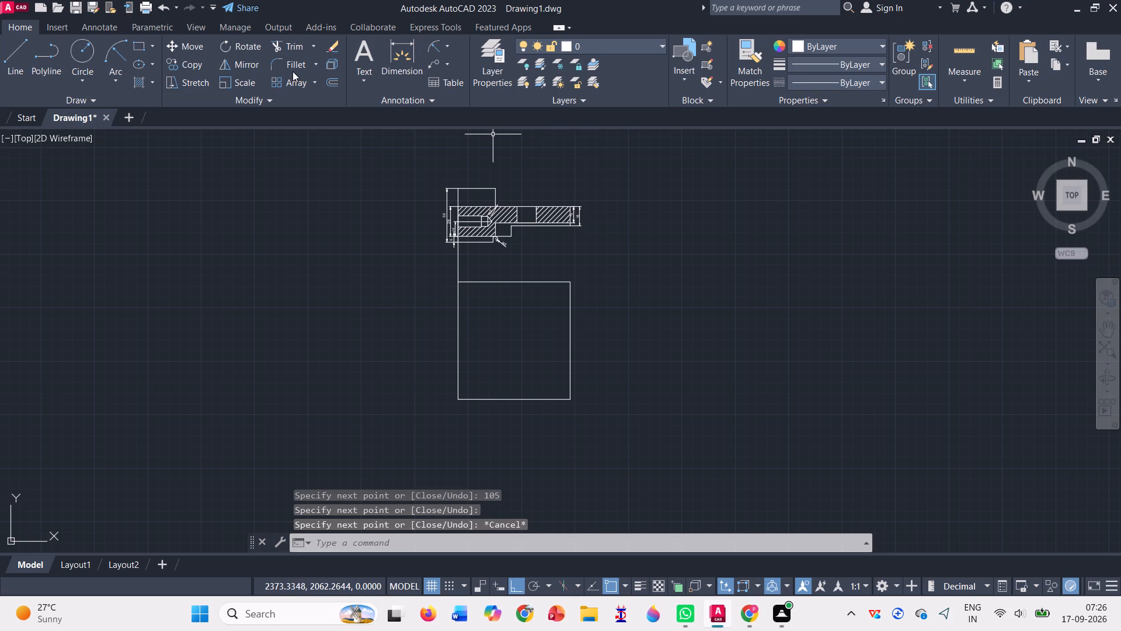
Erase the vertical connecting line between the profile and the rectangle.
left_click(458, 263)
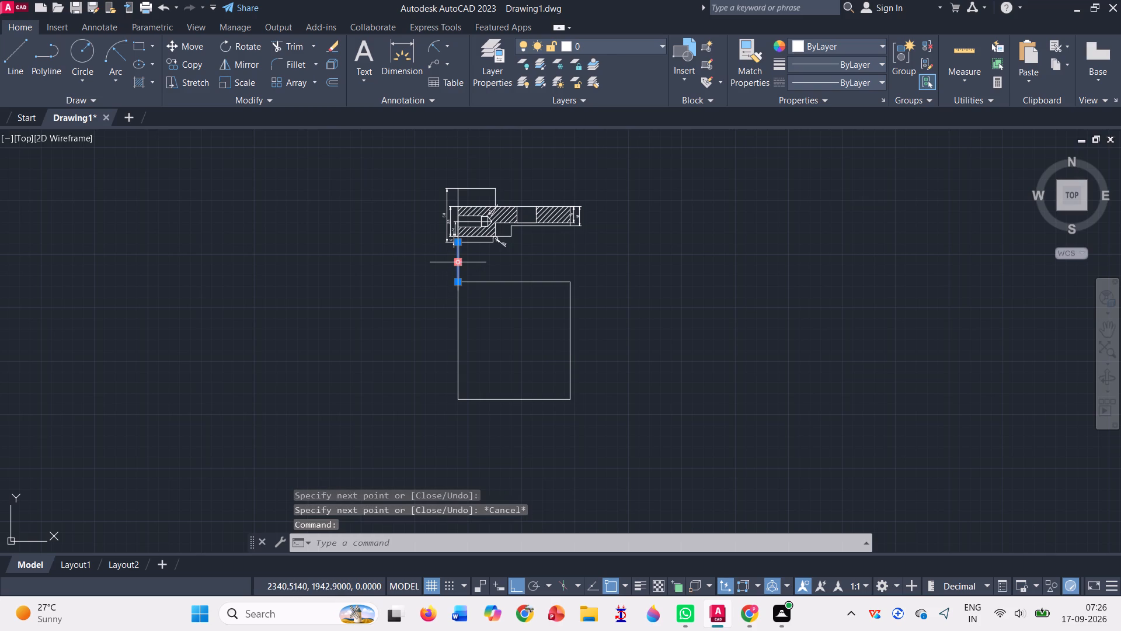
key("Delete")
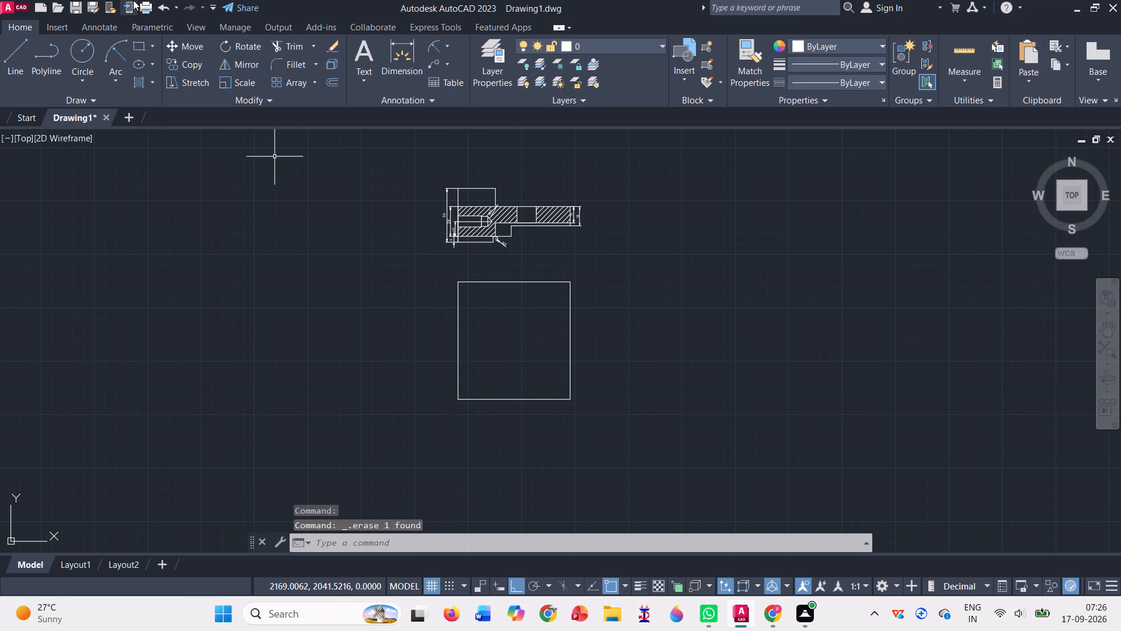
Draw a line from the rectangle's top-right corner 12 down, 70 left, 36 down, and back to the right edge to outline an inner pocket.
scroll(487, 316, "up", 2)
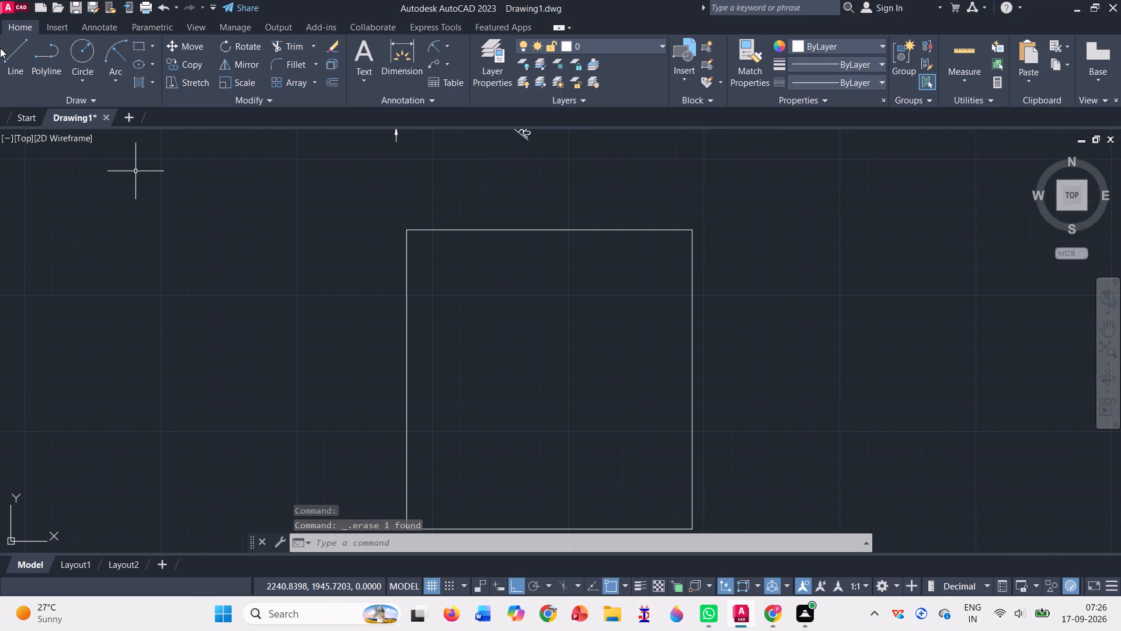
left_click(15, 45)
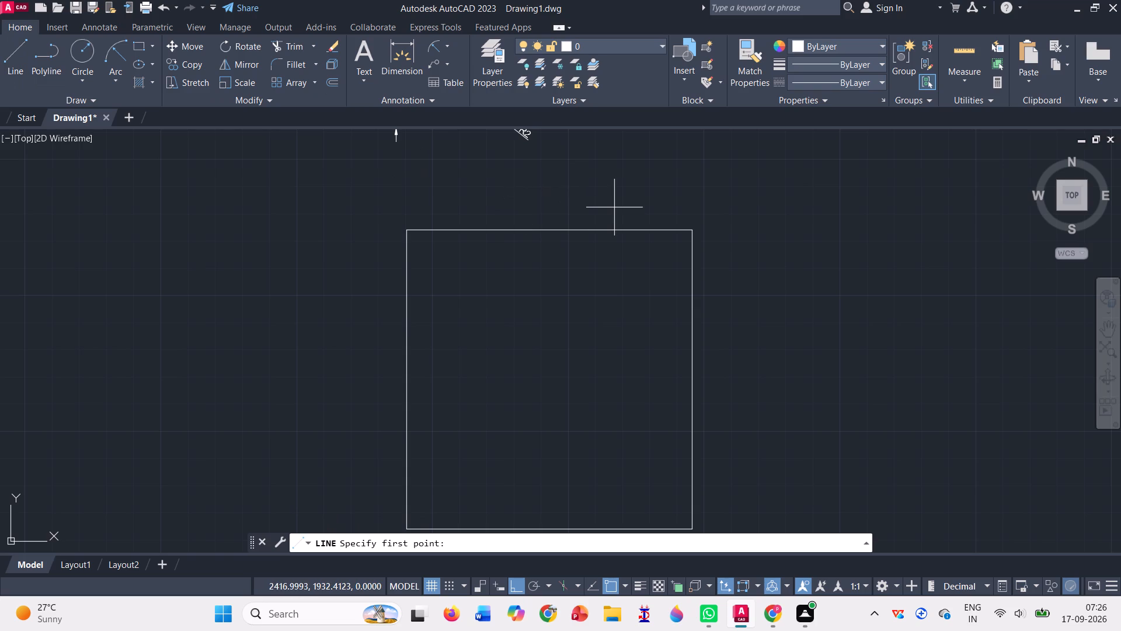
left_click(688, 232)
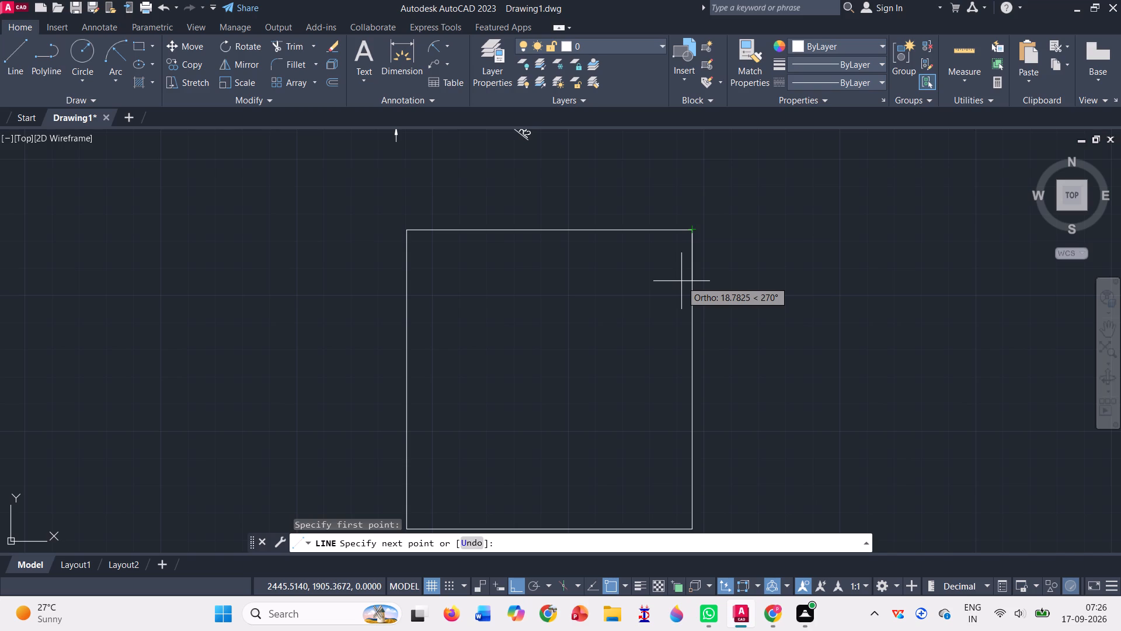
type("12")
key("Return")
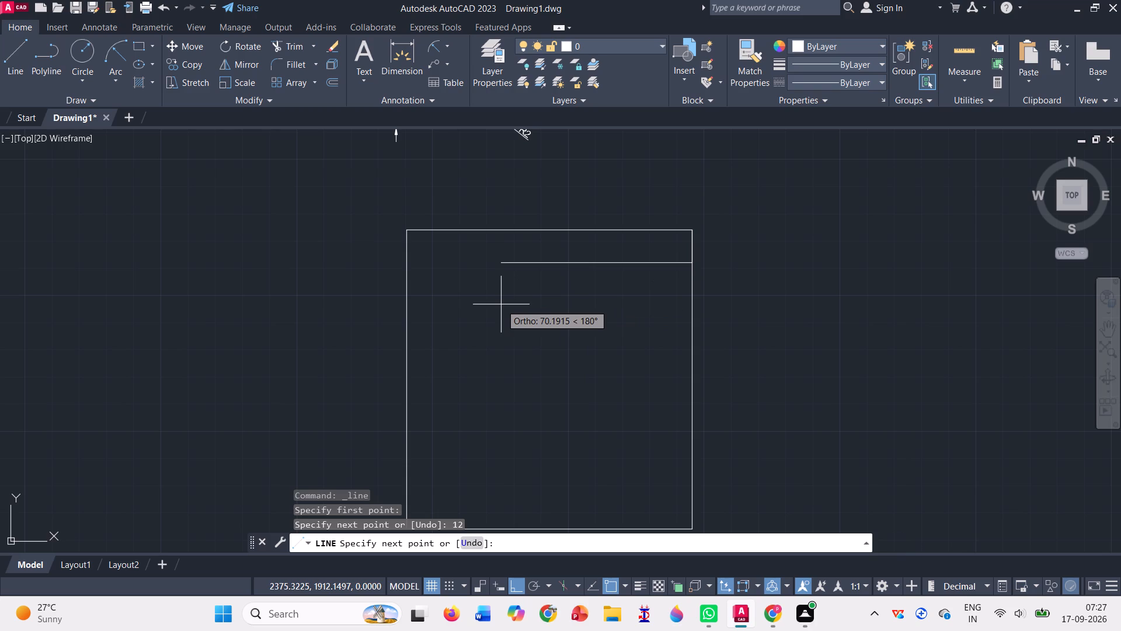
type("10")
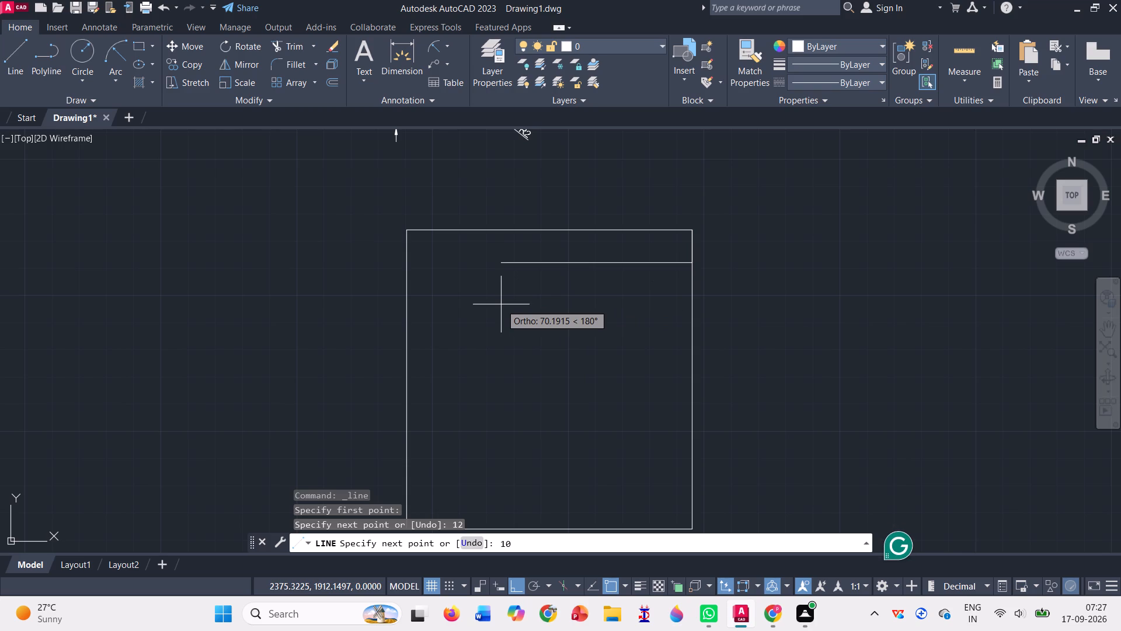
key("BackSpace")
key("BackSpace")
type("70")
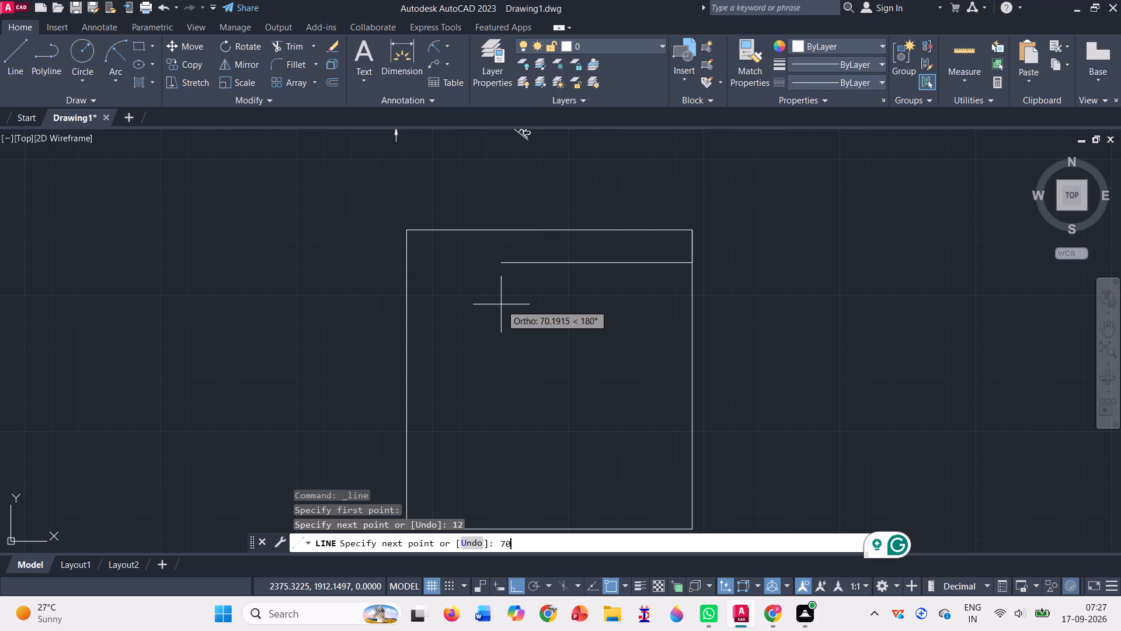
key("Return")
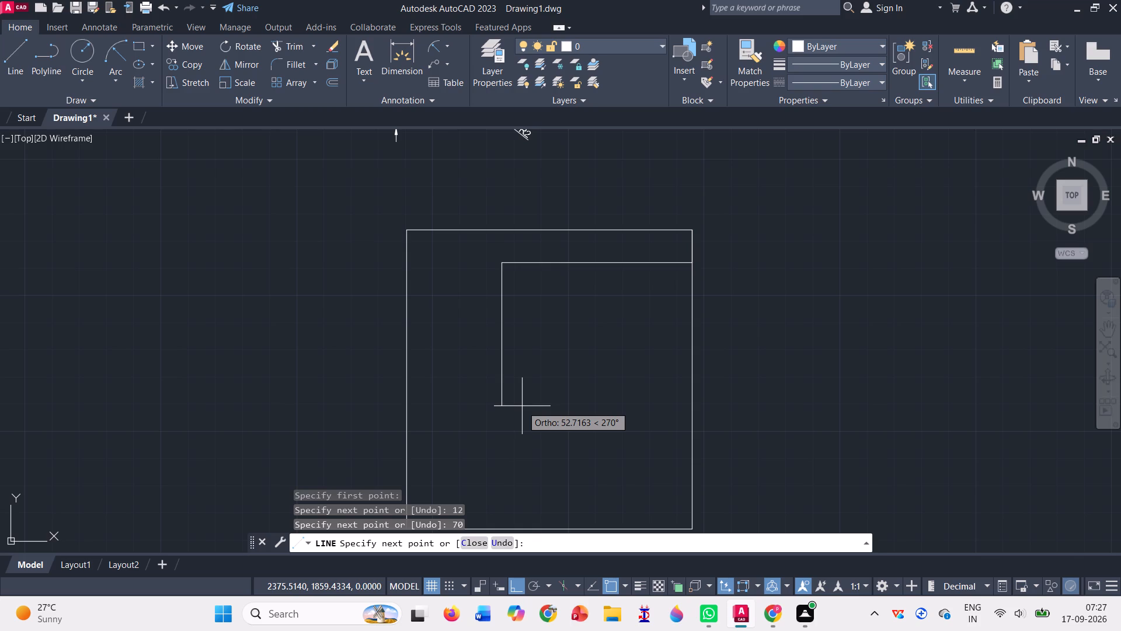
type("36")
key("Return")
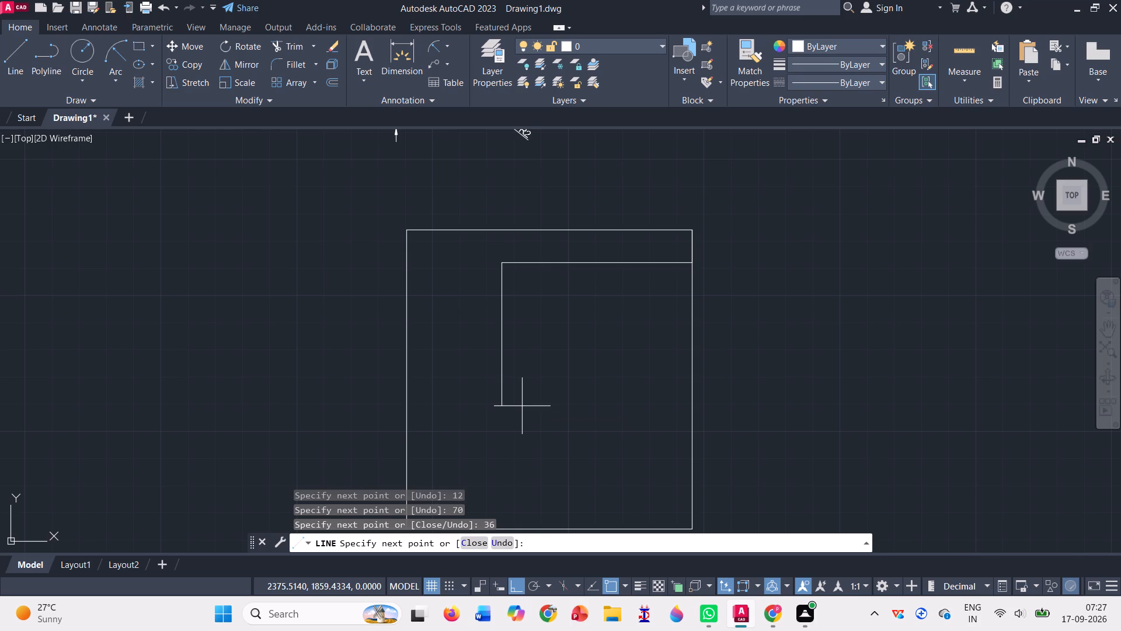
left_click(695, 361)
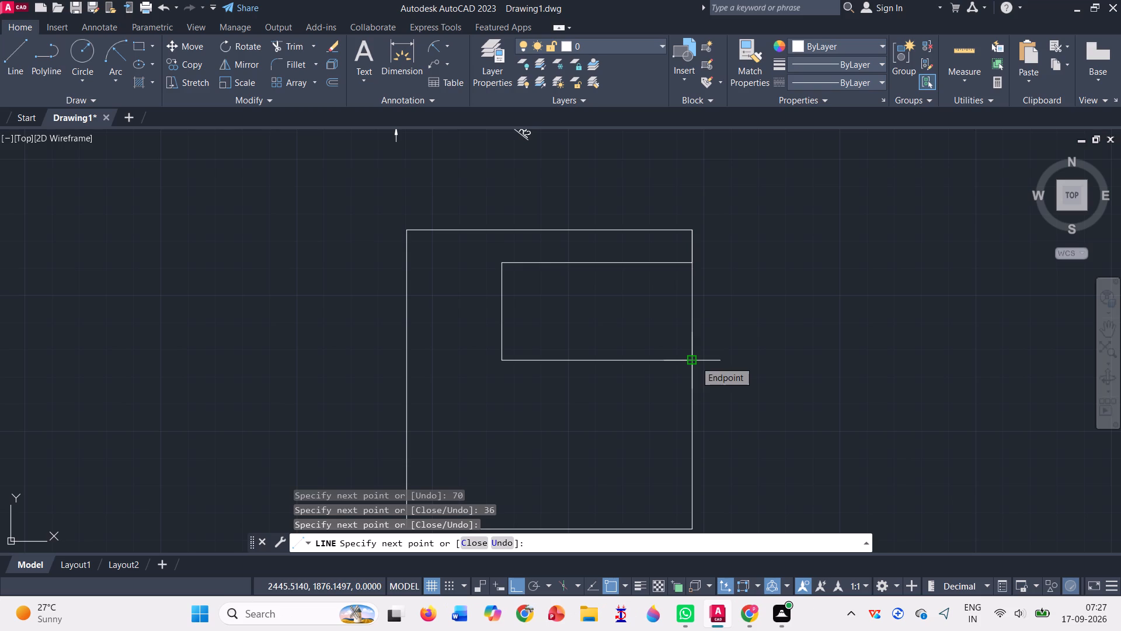
key("Escape")
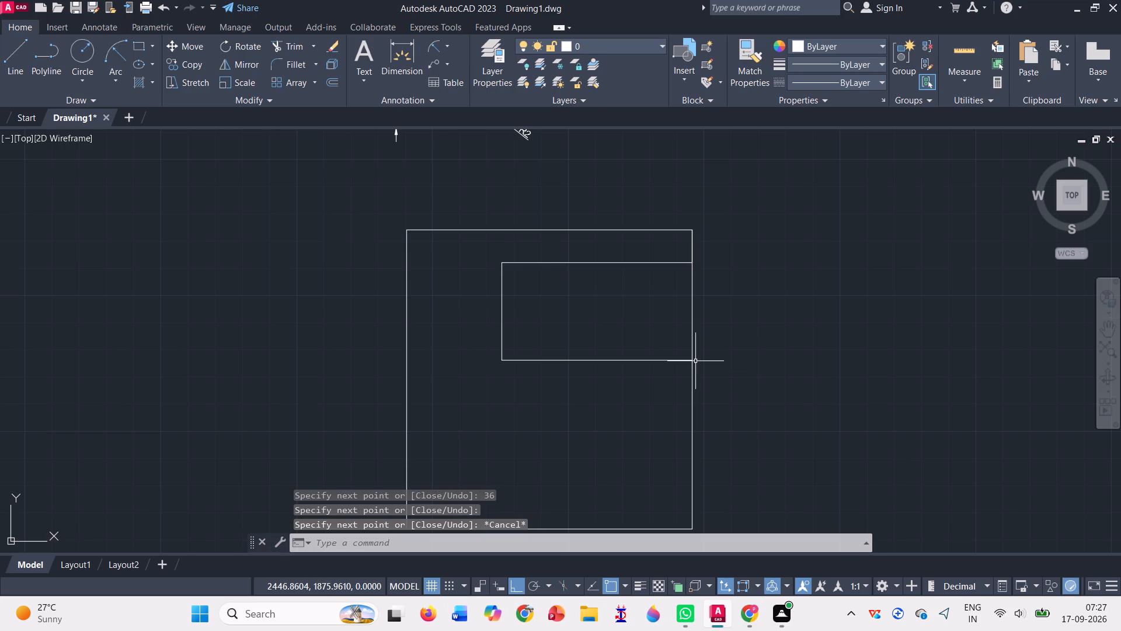
Draw a guide line from the rectangle's top-right corner 30 down along the edge and 32 left into the pocket.
left_click(9, 62)
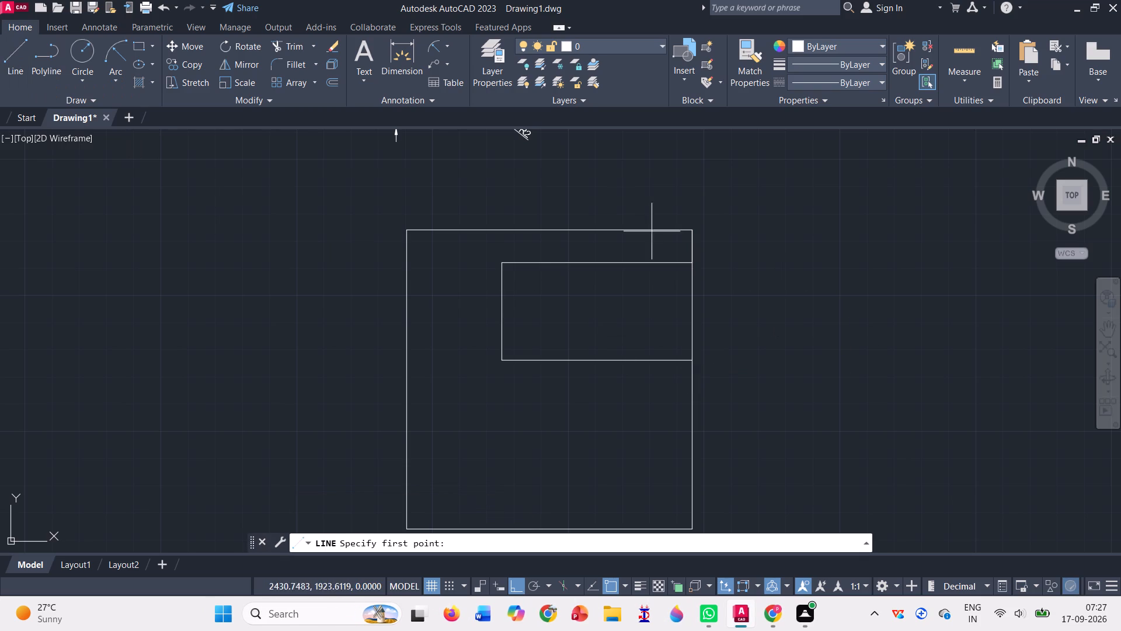
left_click(692, 233)
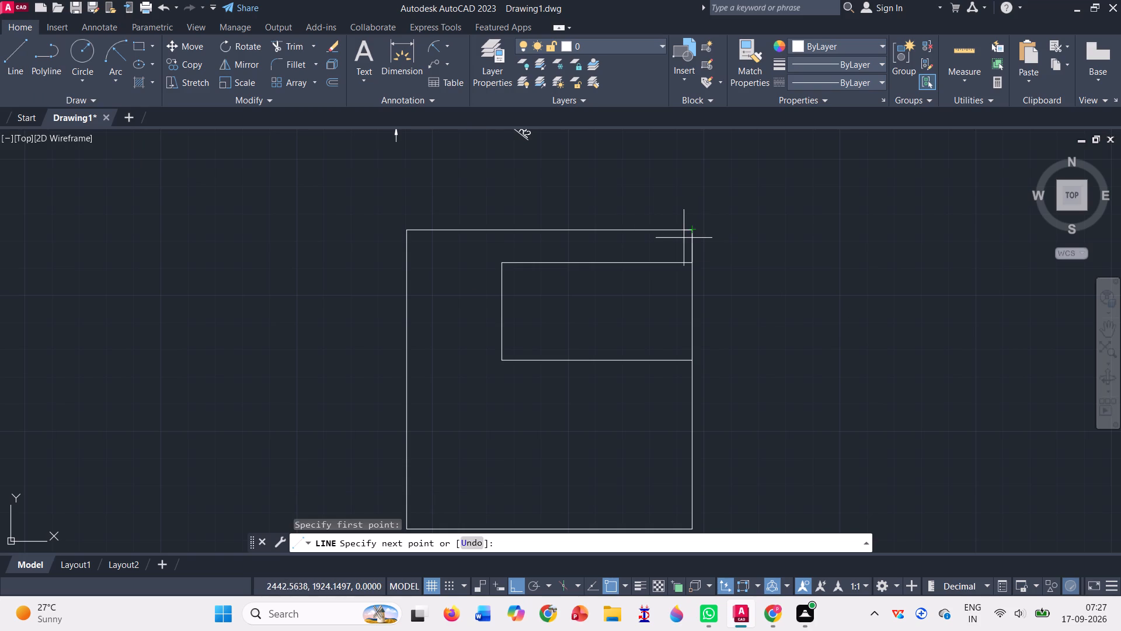
type("30")
key("Return")
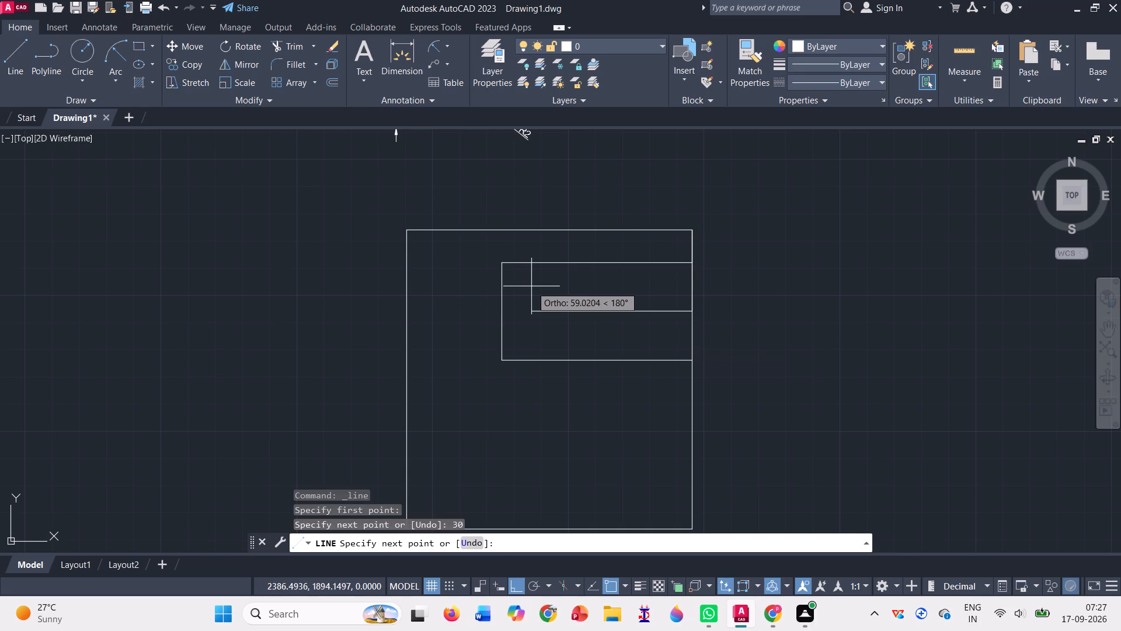
type("32")
key("Return")
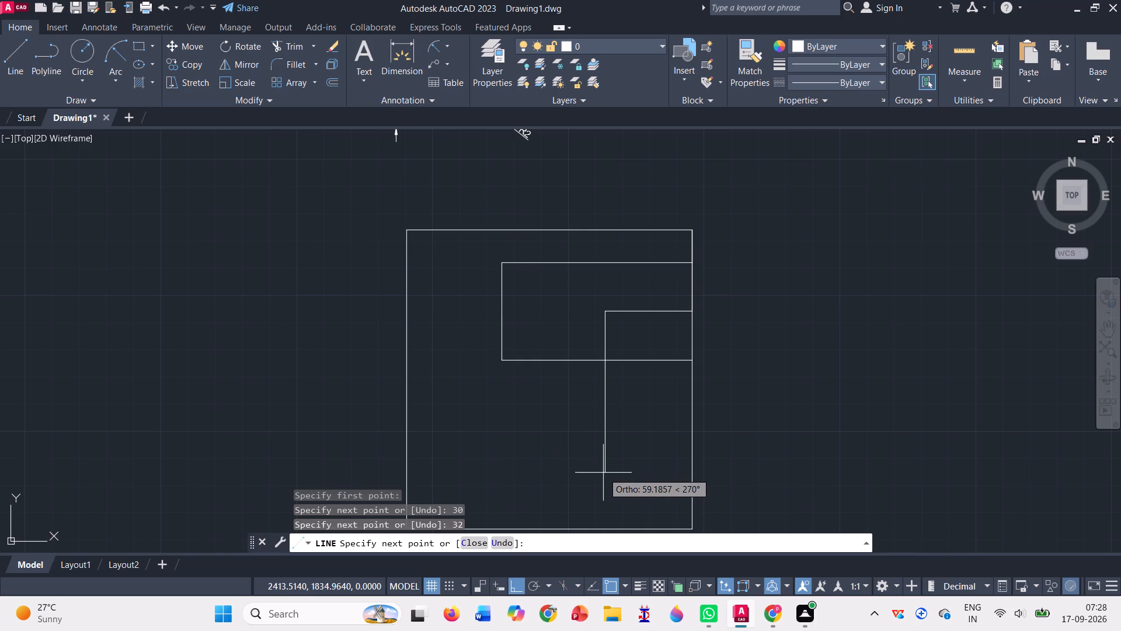
key("Escape")
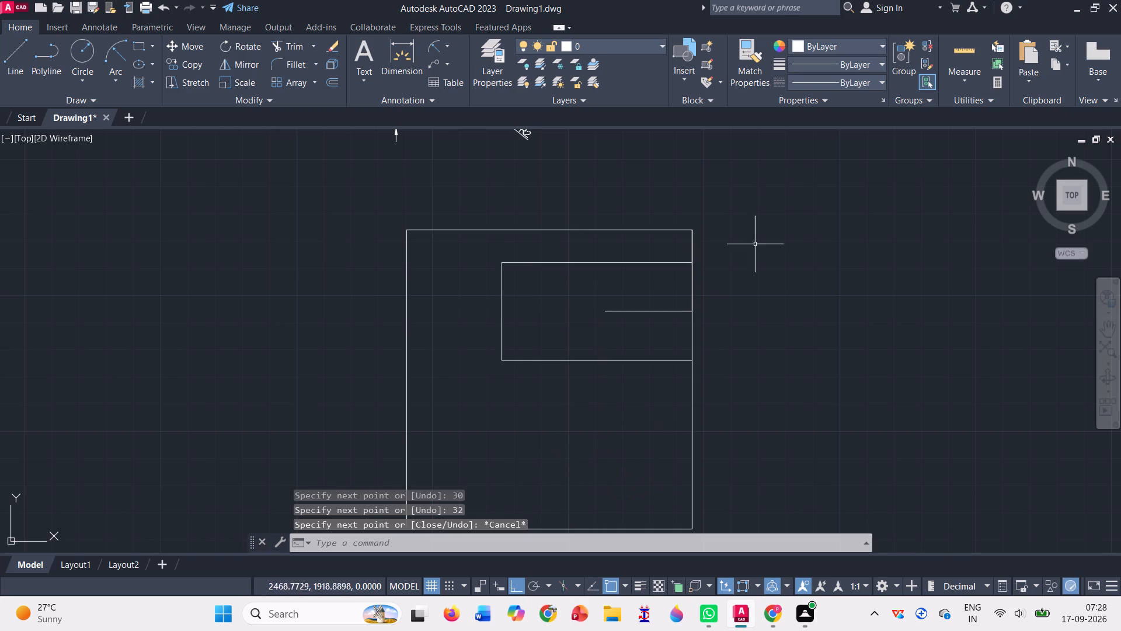
Draw a 16 diameter circle centred on the inner end of the horizontal guide line.
left_click(76, 50)
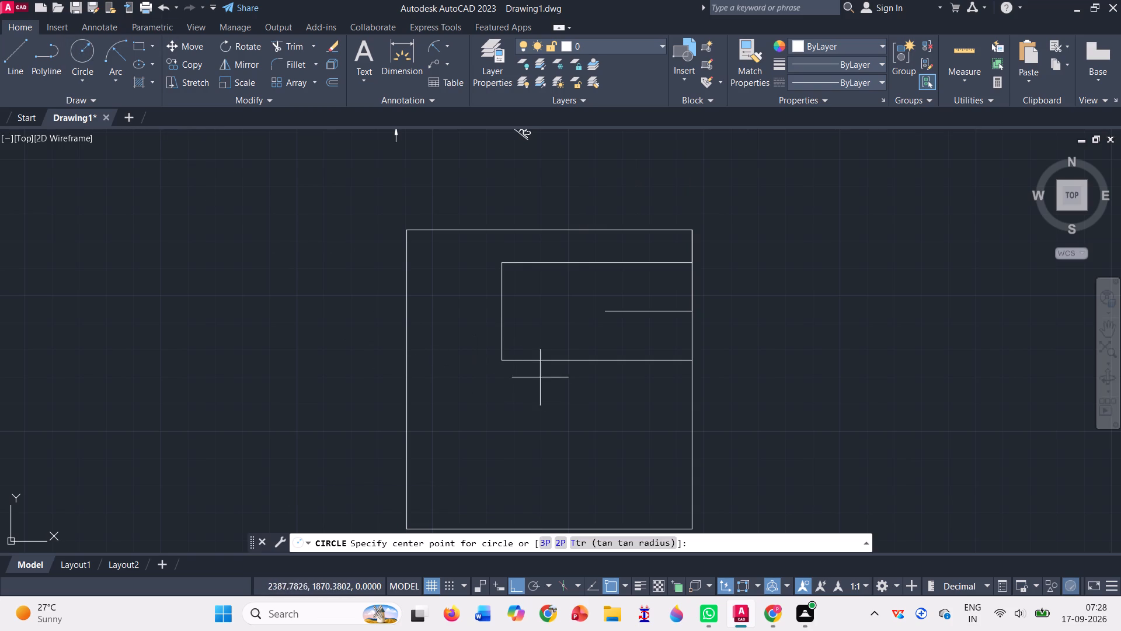
left_click(80, 74)
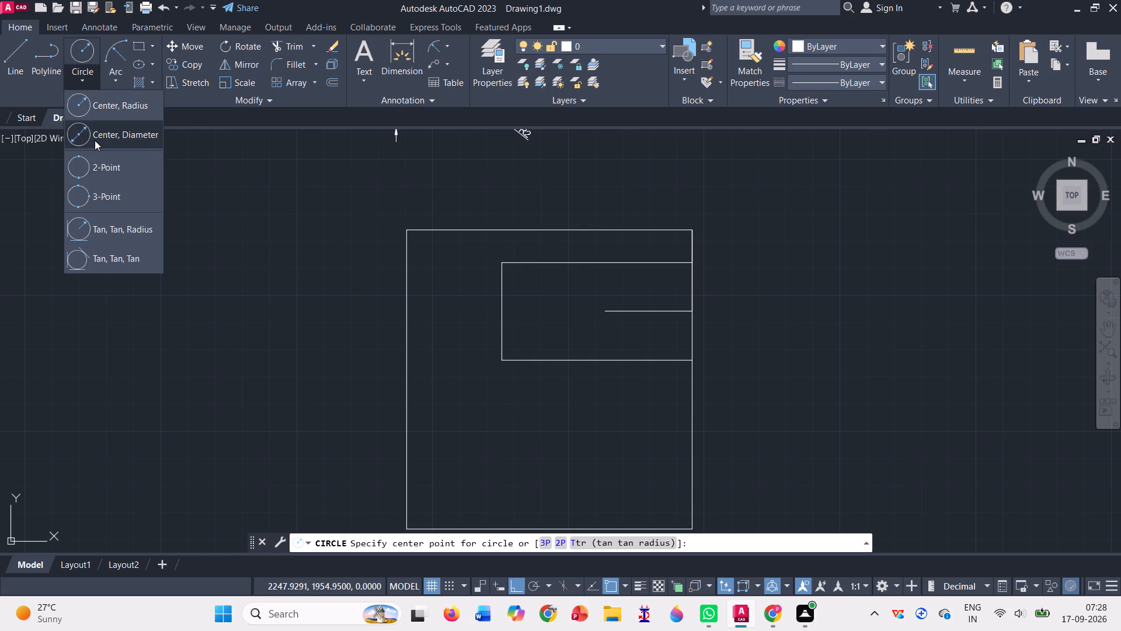
left_click(95, 141)
left_click(84, 40)
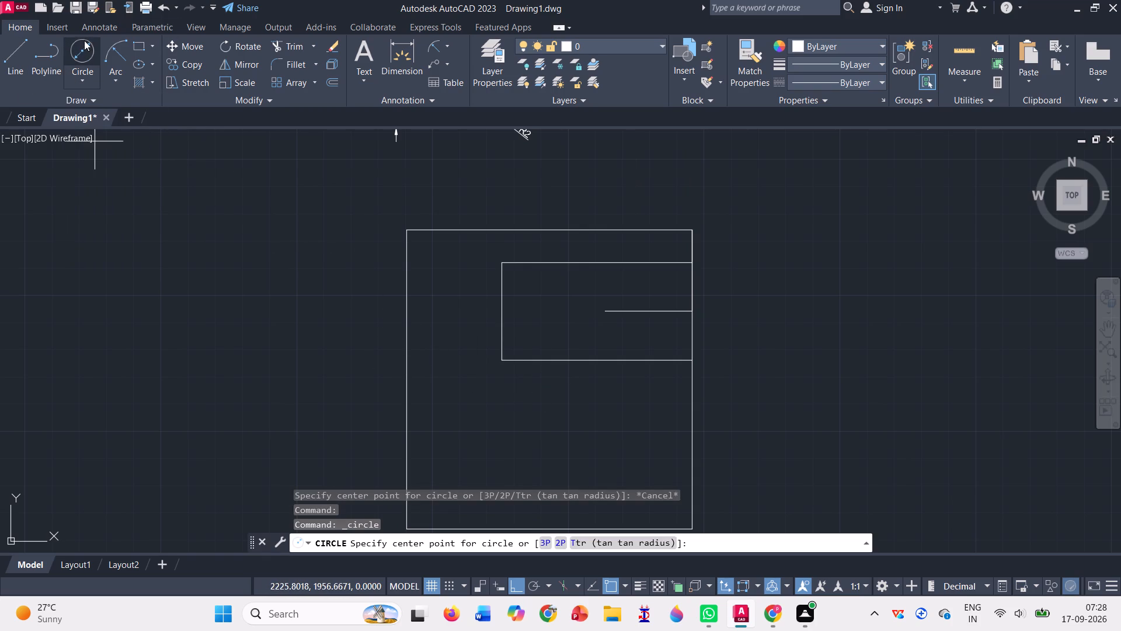
left_click(607, 312)
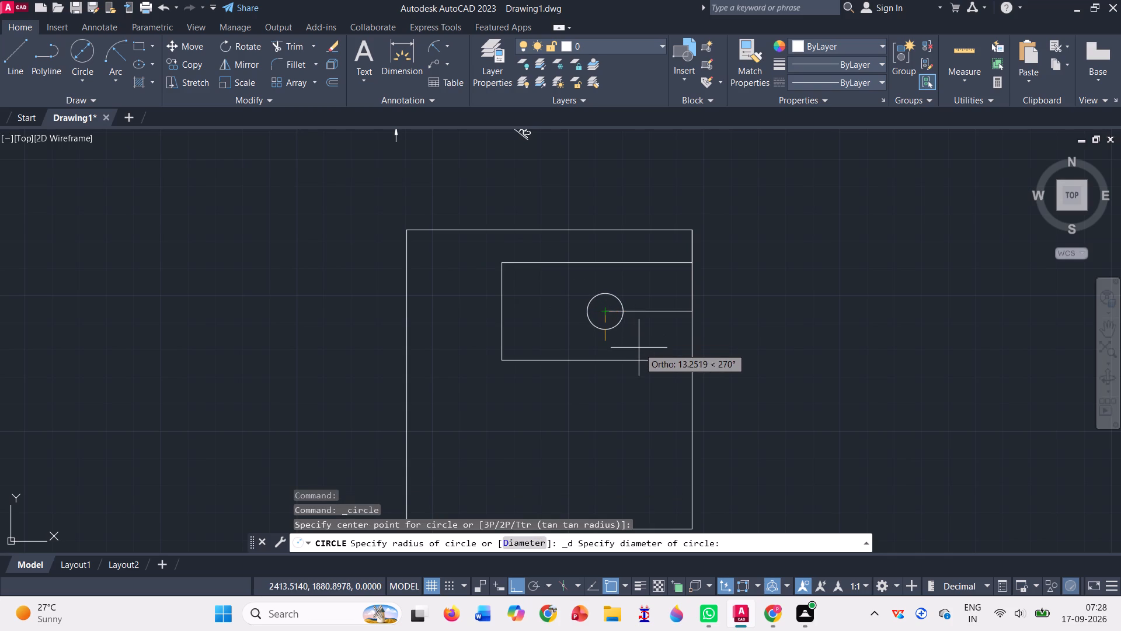
type("16")
key("Return")
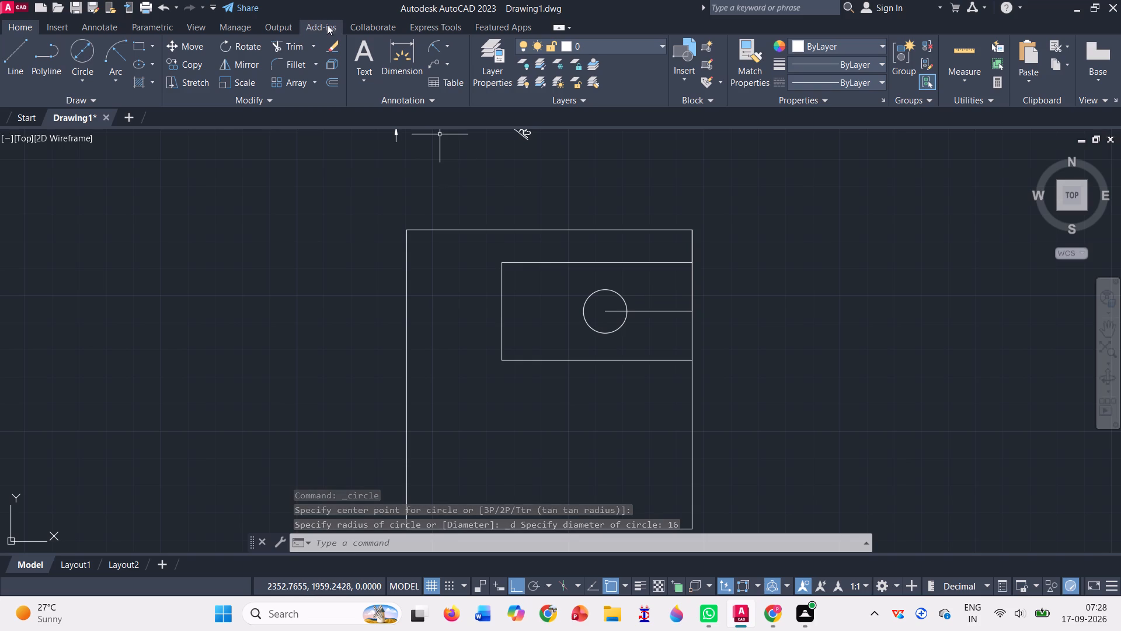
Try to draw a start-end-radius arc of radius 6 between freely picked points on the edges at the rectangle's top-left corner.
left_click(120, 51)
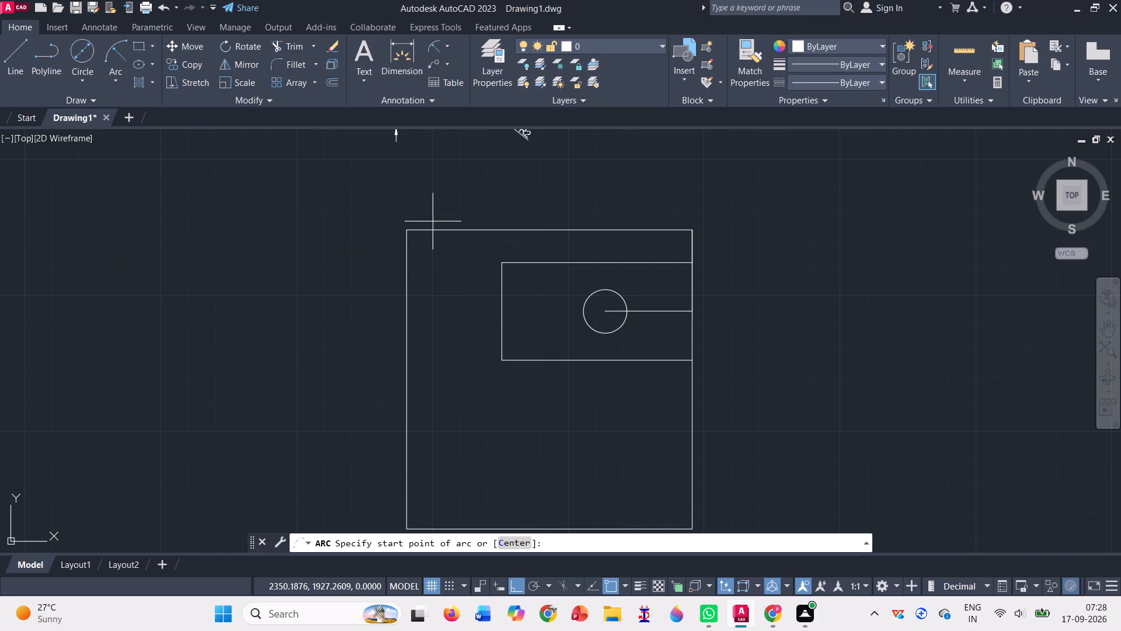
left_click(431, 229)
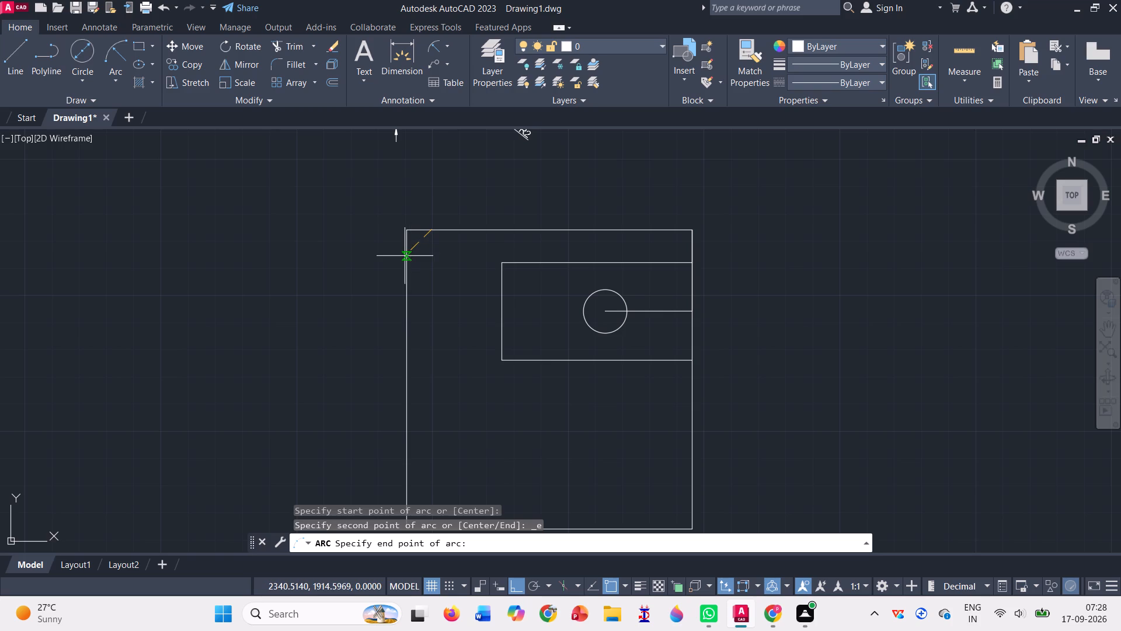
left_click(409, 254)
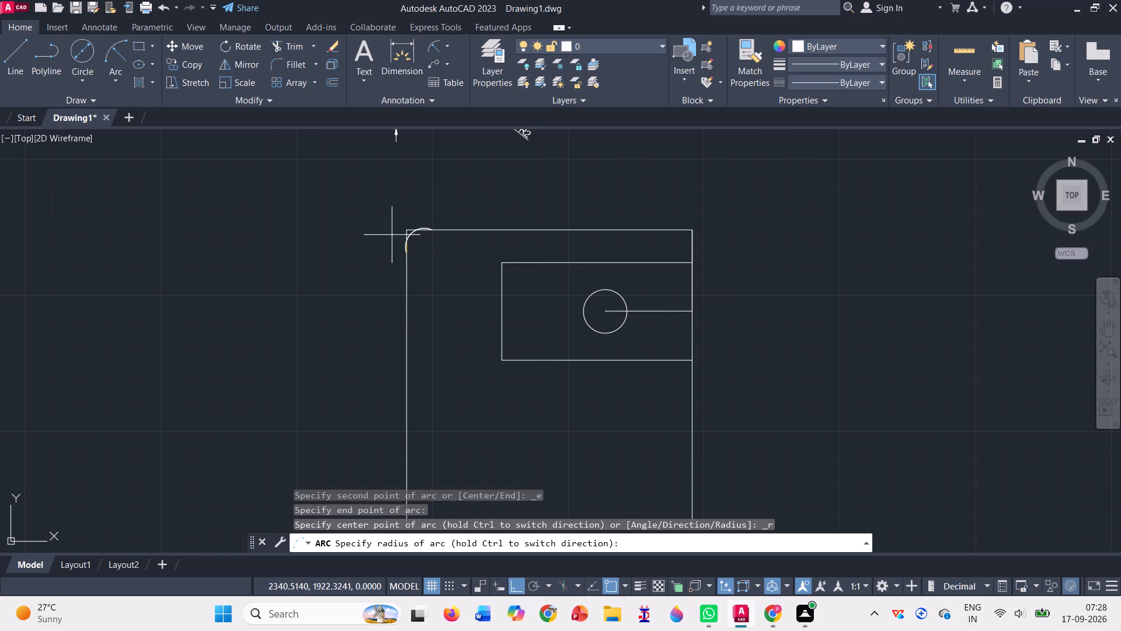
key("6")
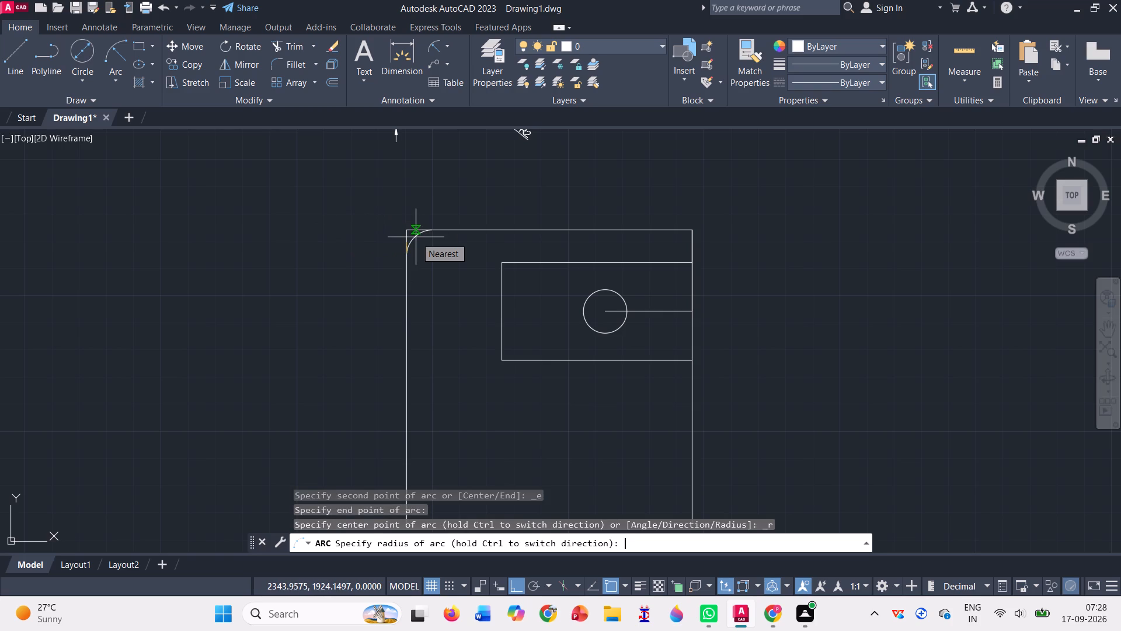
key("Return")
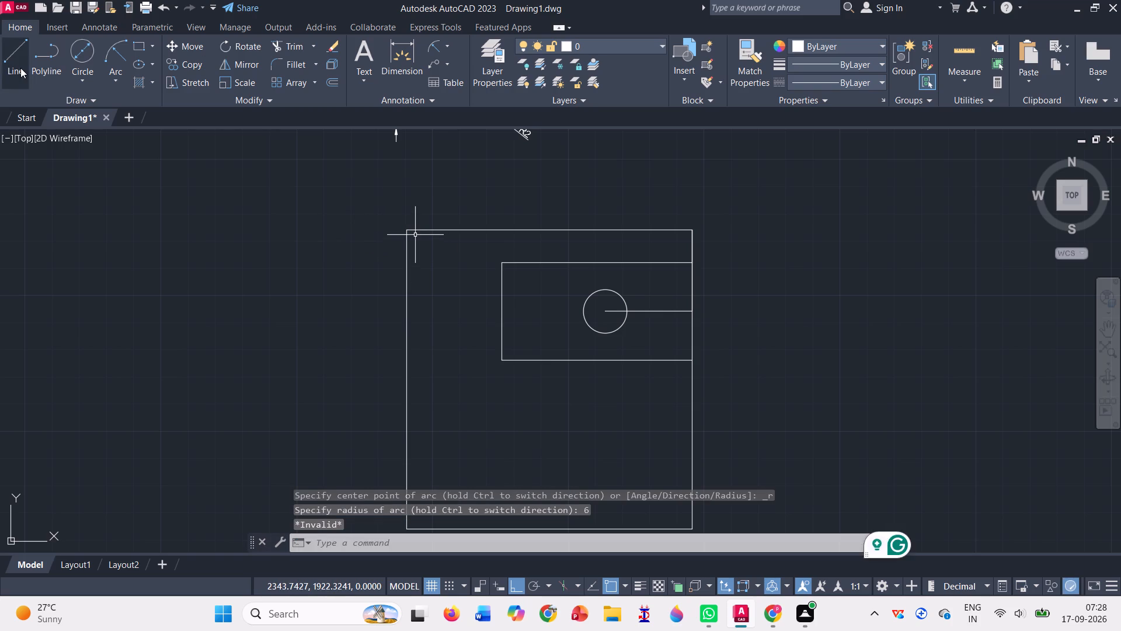
Draw guide lines from the rectangle's top-left corner 6 right, 6 down and 6 back left, forming a small corner square.
left_click(20, 68)
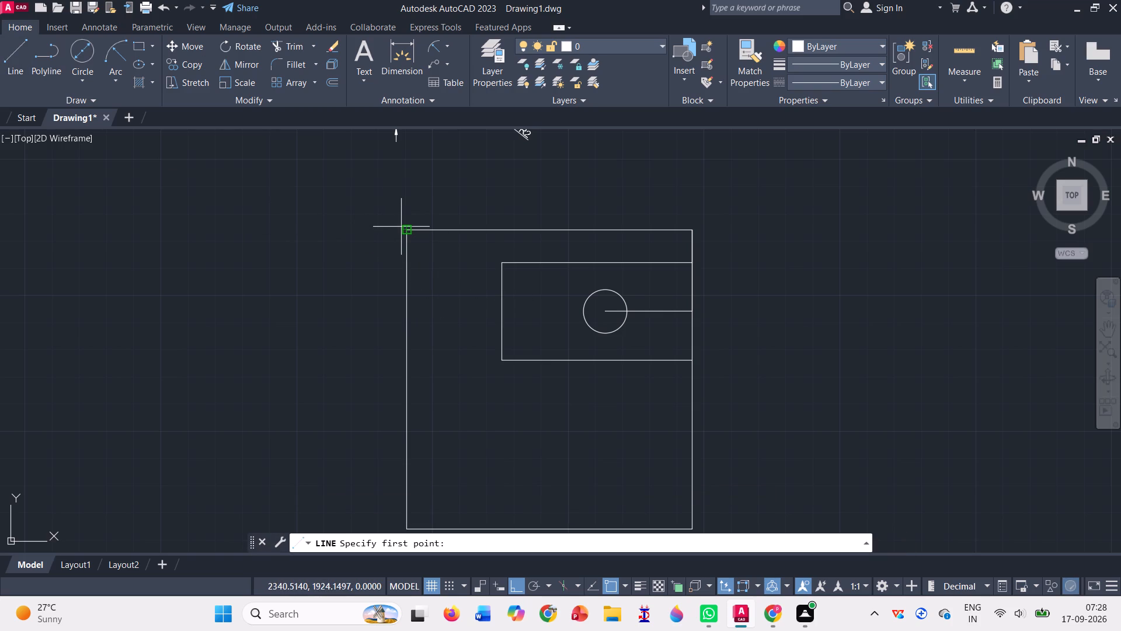
left_click(406, 230)
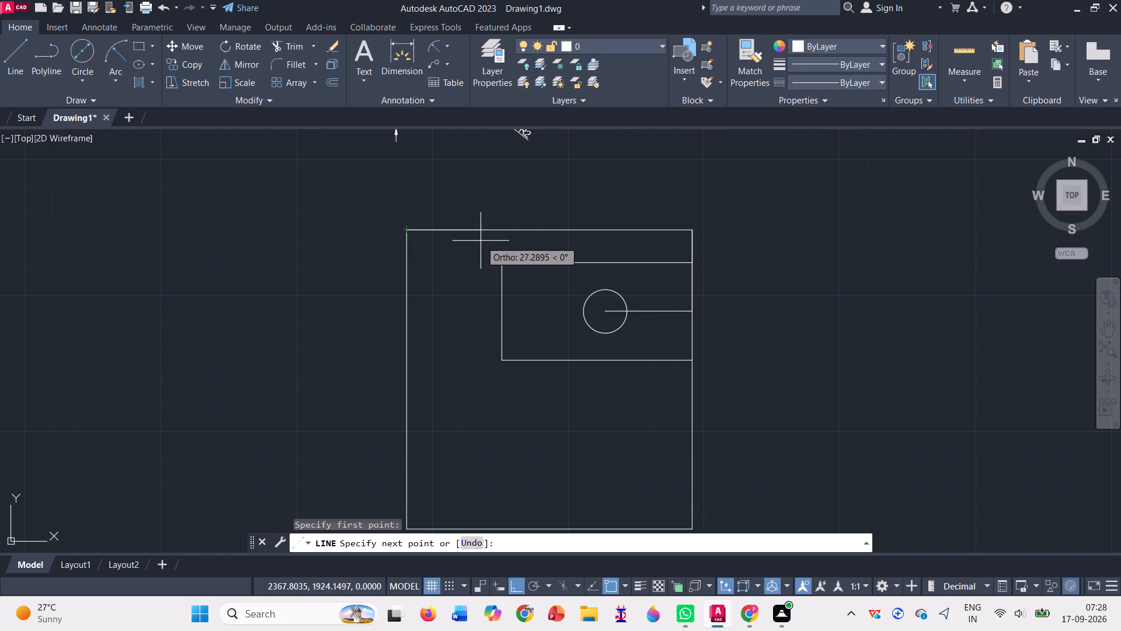
key("6")
key("Return")
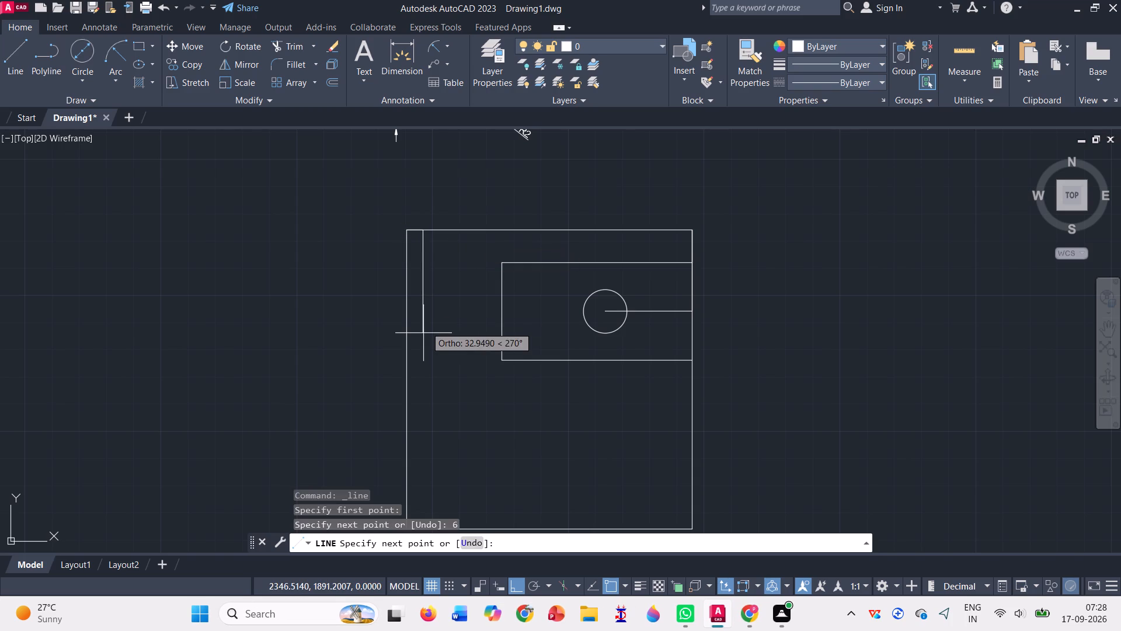
key("6")
key("Return")
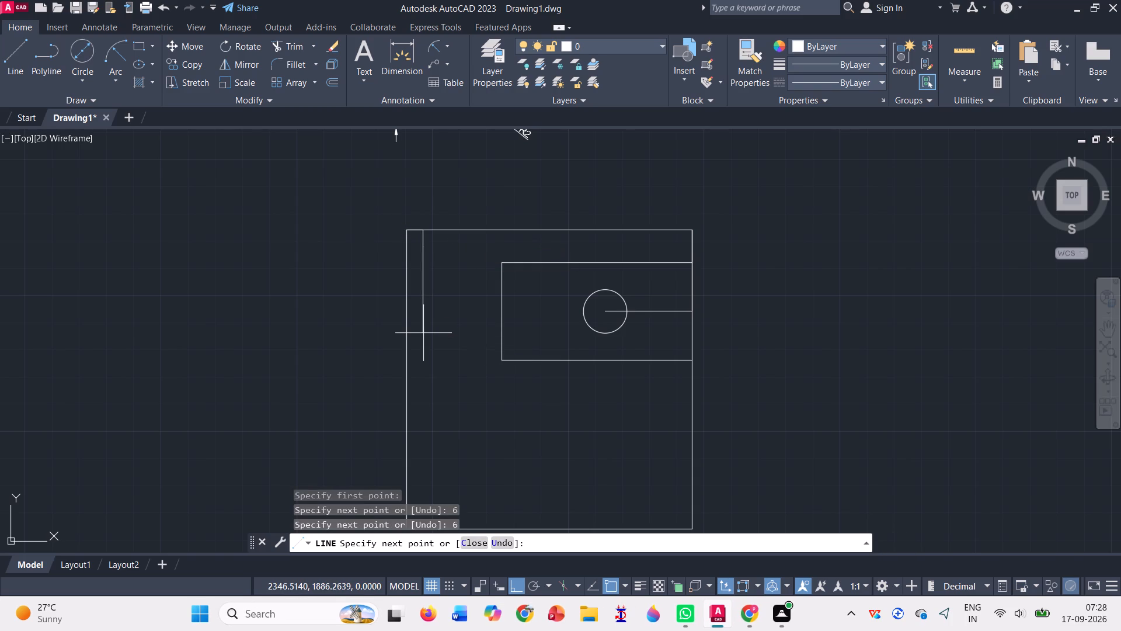
key("6")
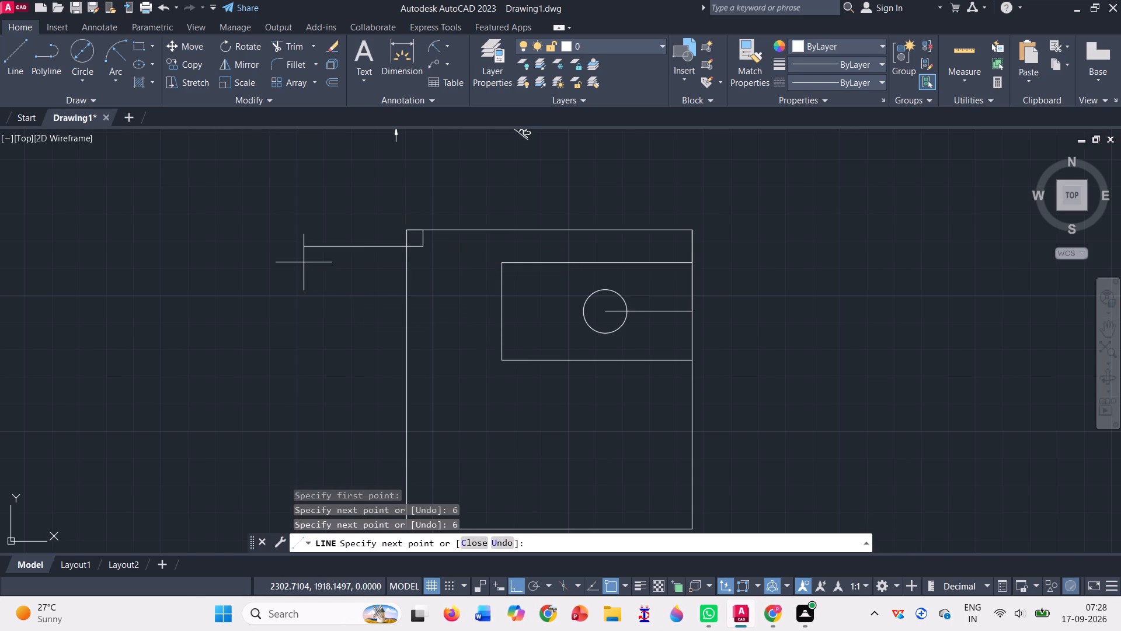
key("Return")
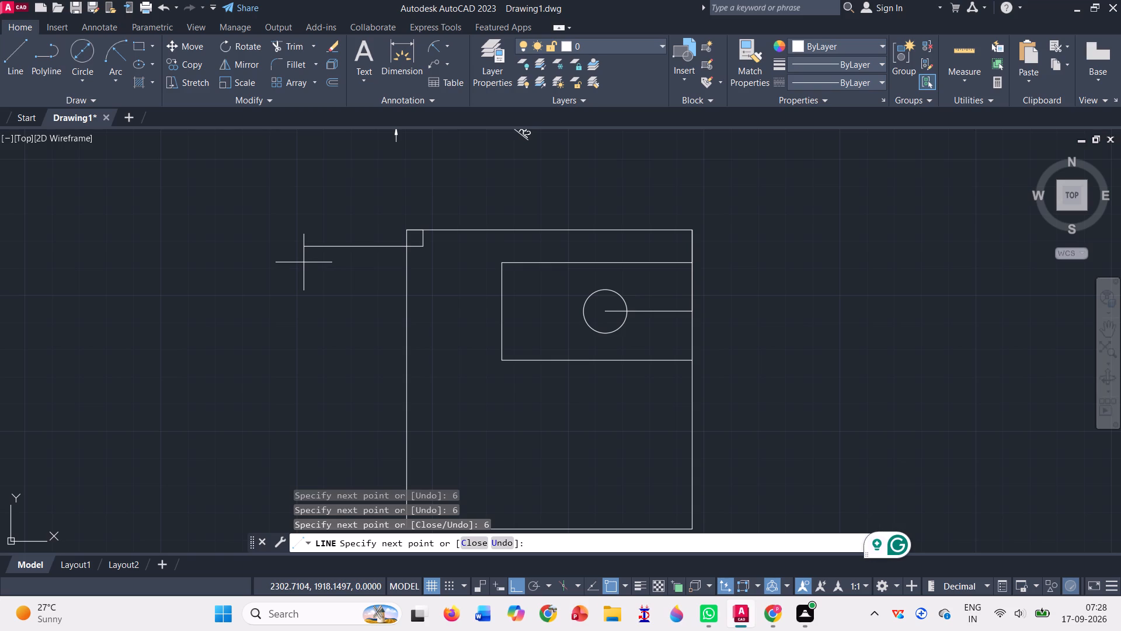
key("Return")
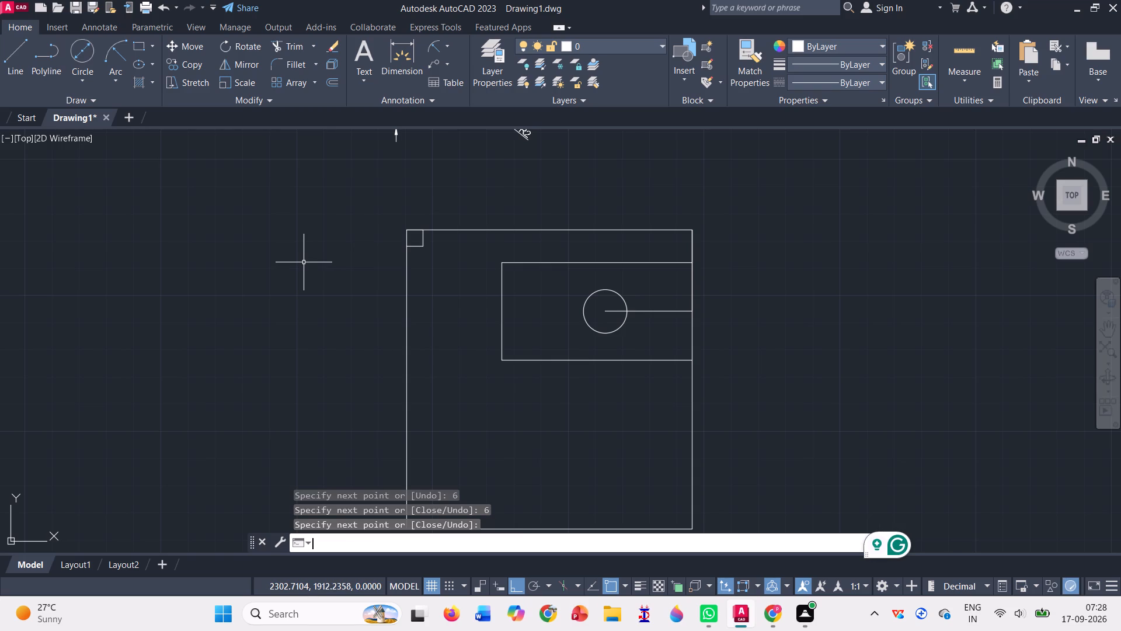
Draw a radius 6 arc across the rectangle's top-left corner between the small square's ends on the top and left edges.
left_click(126, 54)
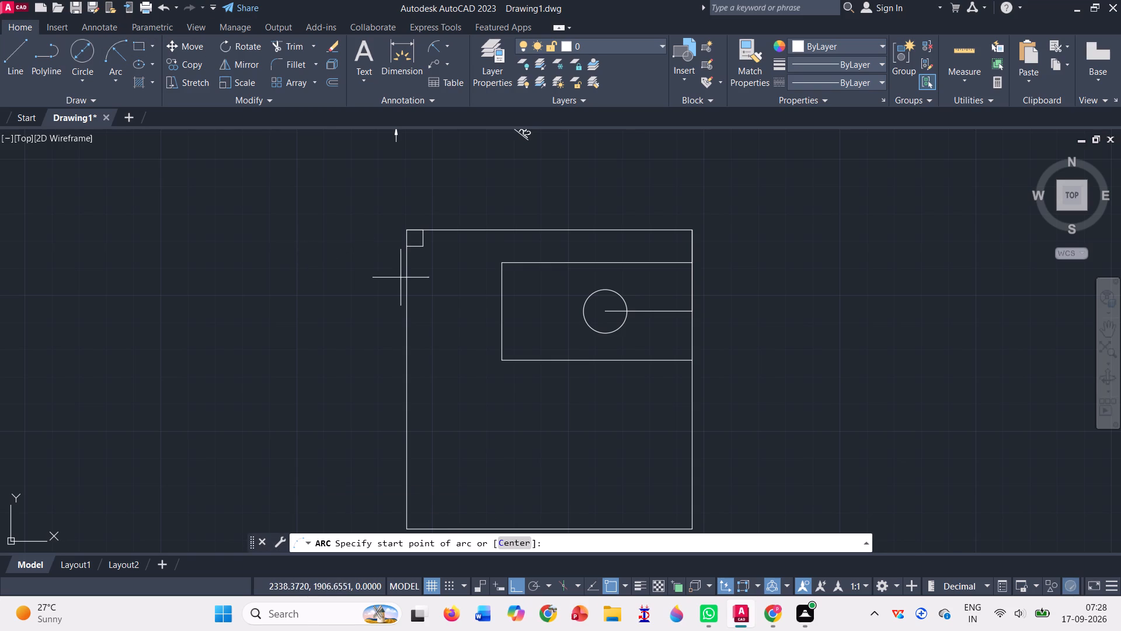
left_click(426, 229)
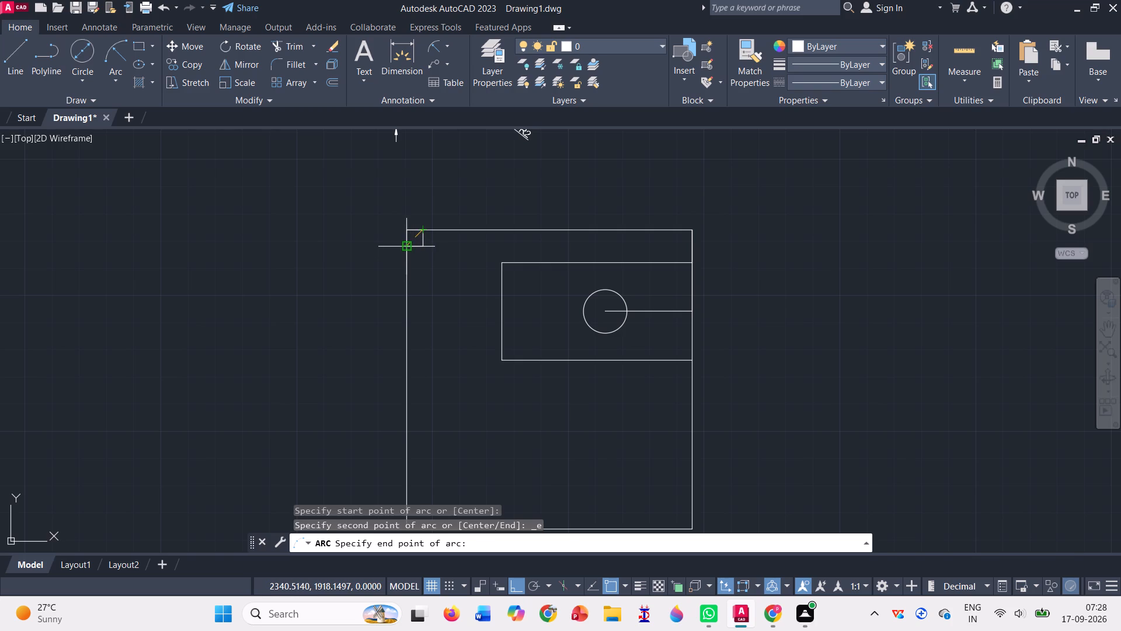
left_click(403, 247)
key("6")
key("Return")
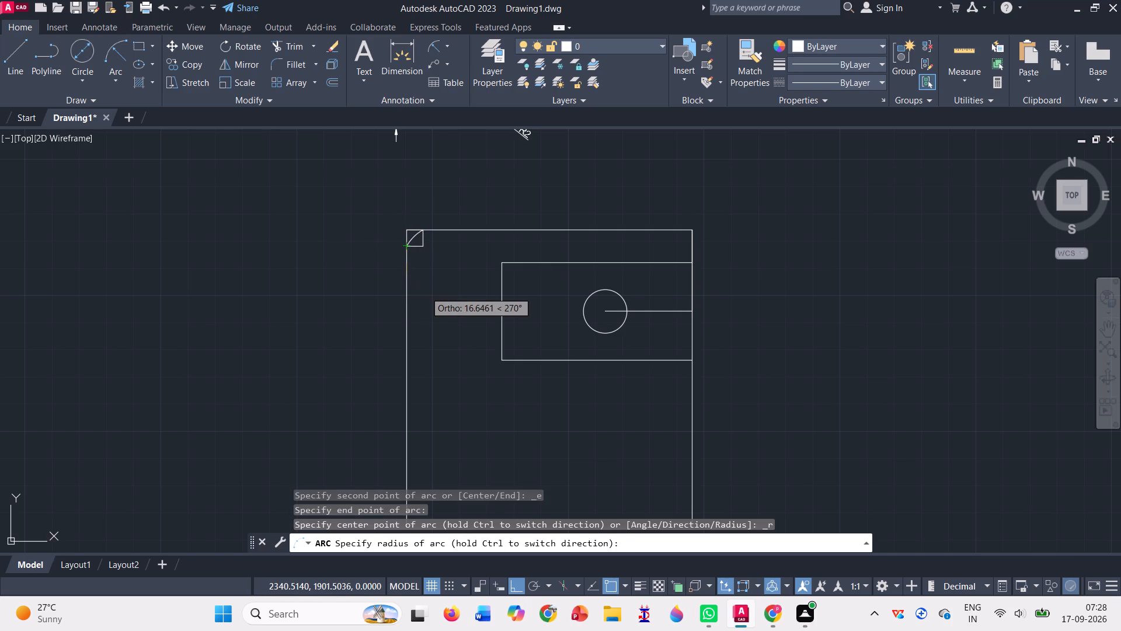
Trim away the sharp corner outside the radius 6 arc and the small guide square at the outer rectangle's top-left corner.
left_click(281, 47)
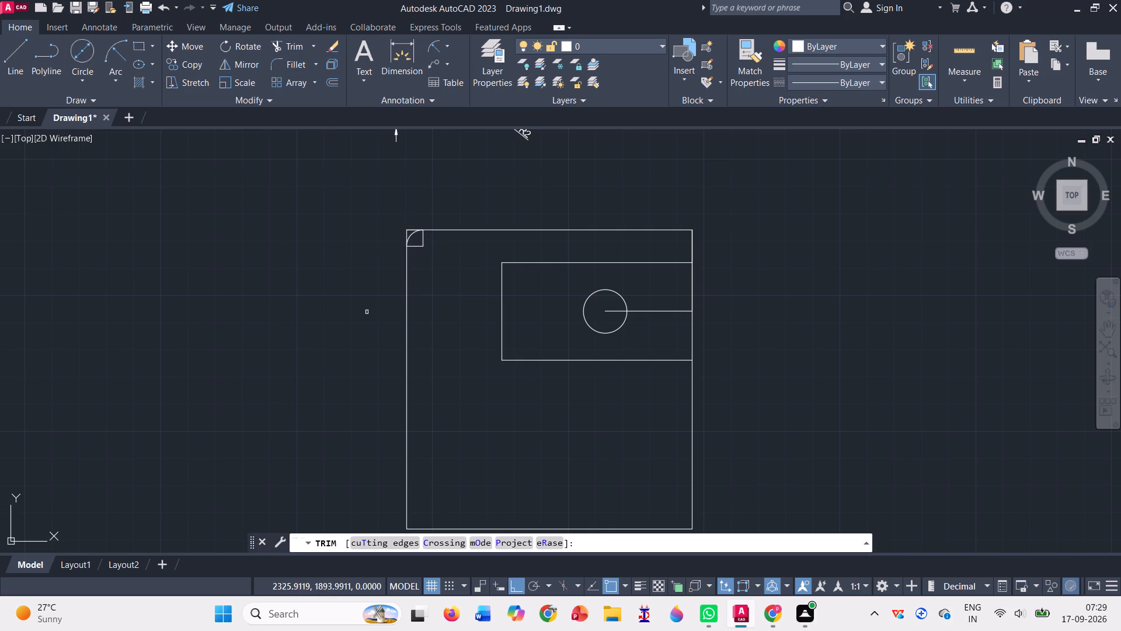
left_click(408, 231)
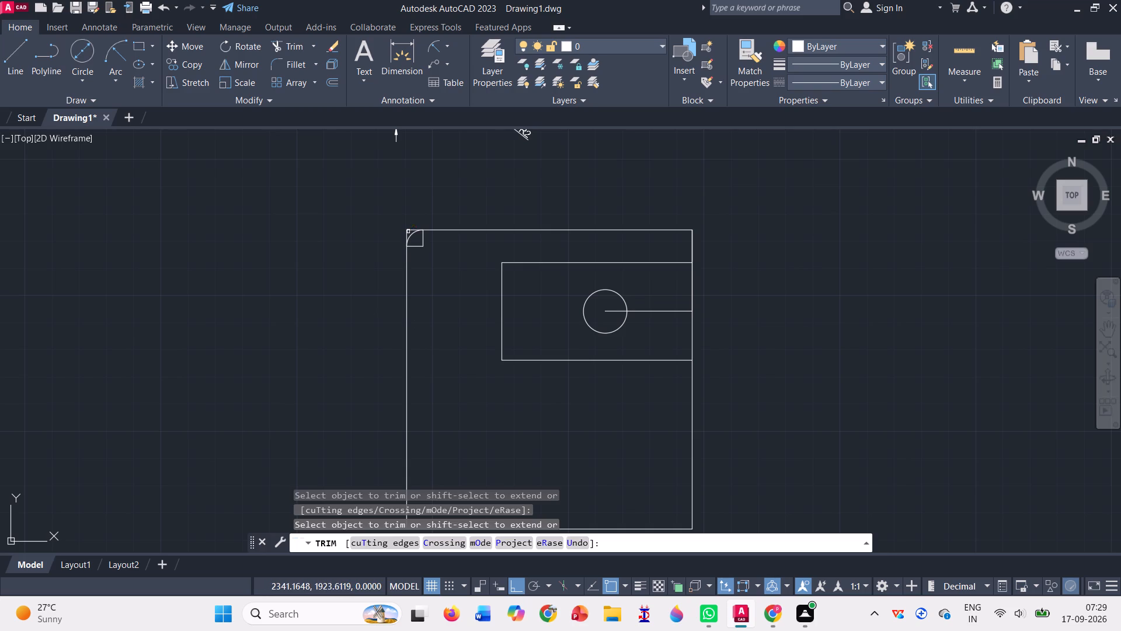
left_click(410, 227)
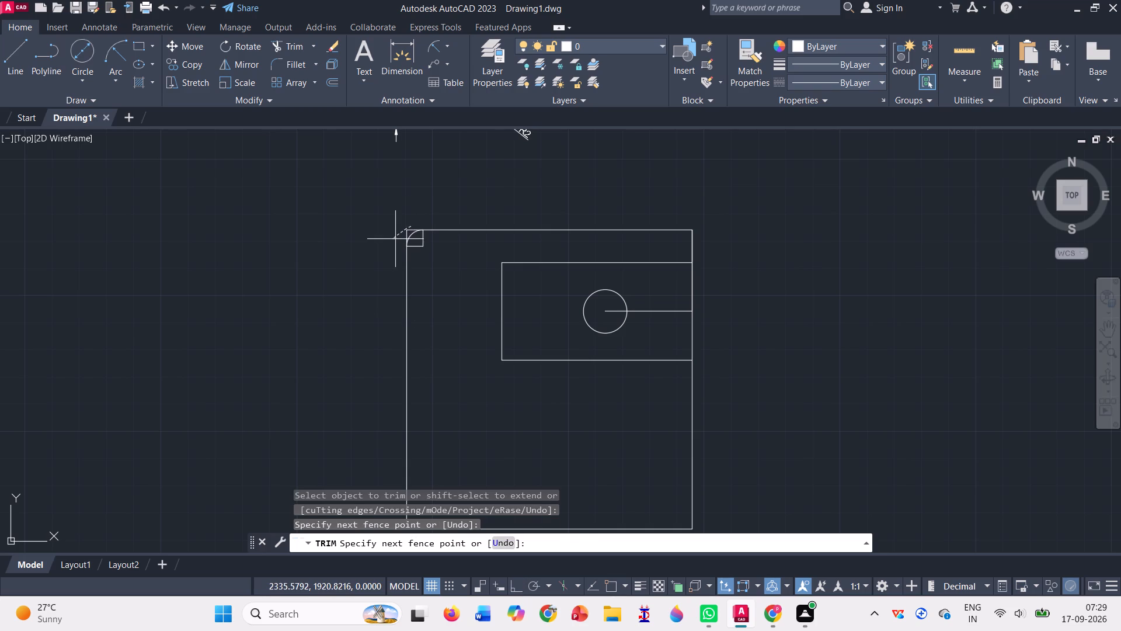
left_click_drag(441, 241, 422, 248)
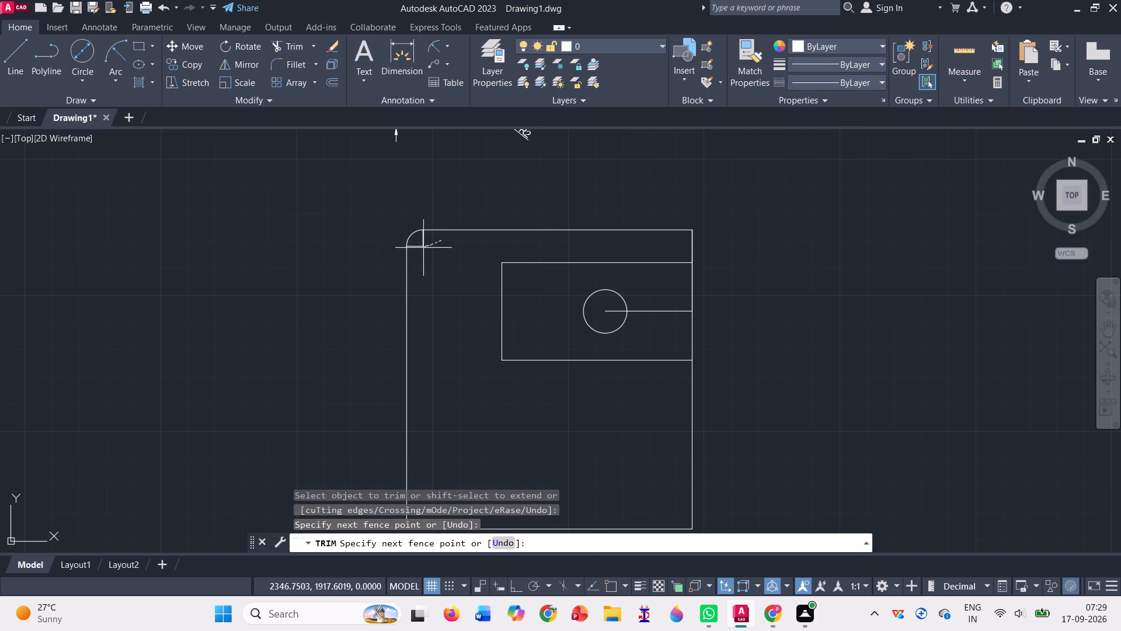
left_click_drag(422, 248, 429, 236)
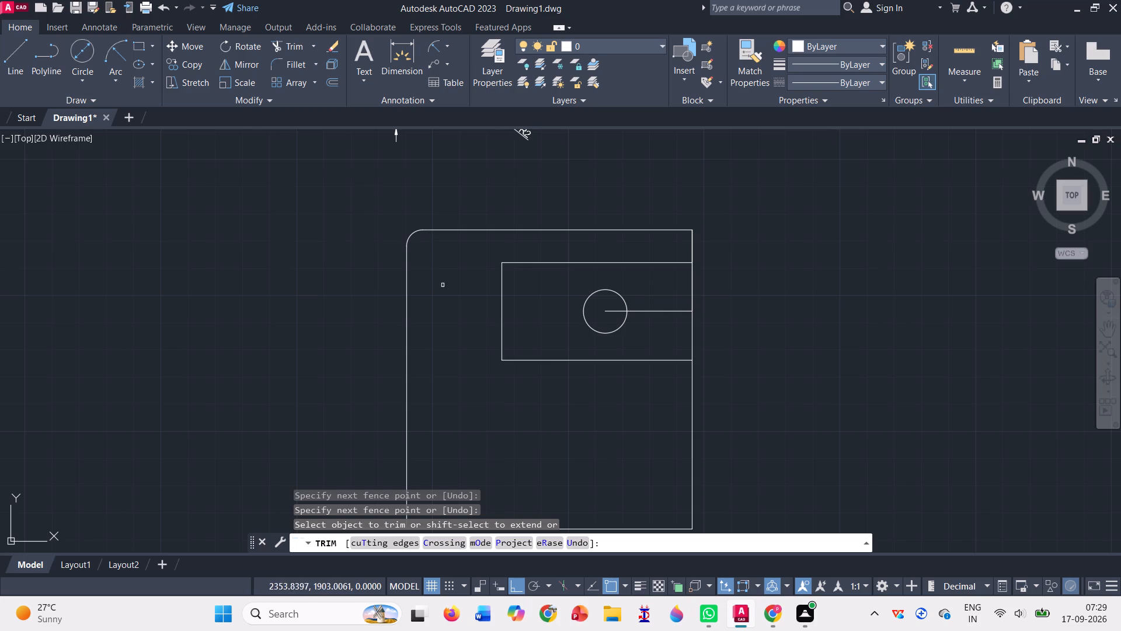
Draw guide lines from the inner pocket's top-left corner 6 right, 6 down and 6 back left, forming a small corner square.
scroll(340, 192, "down", 2)
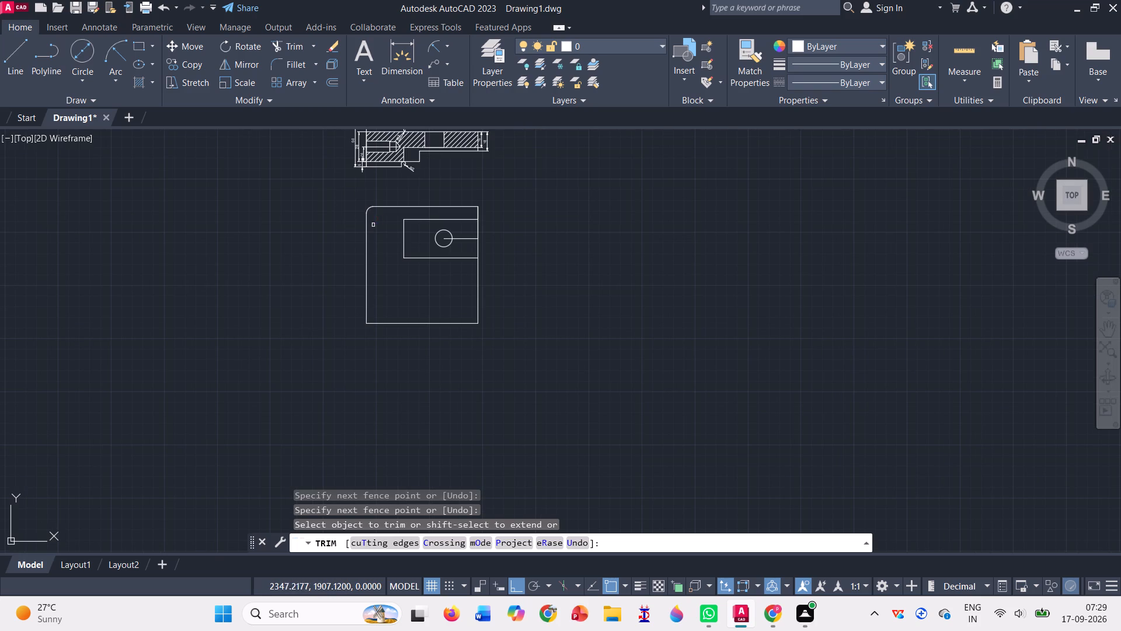
scroll(349, 199, "up", 1)
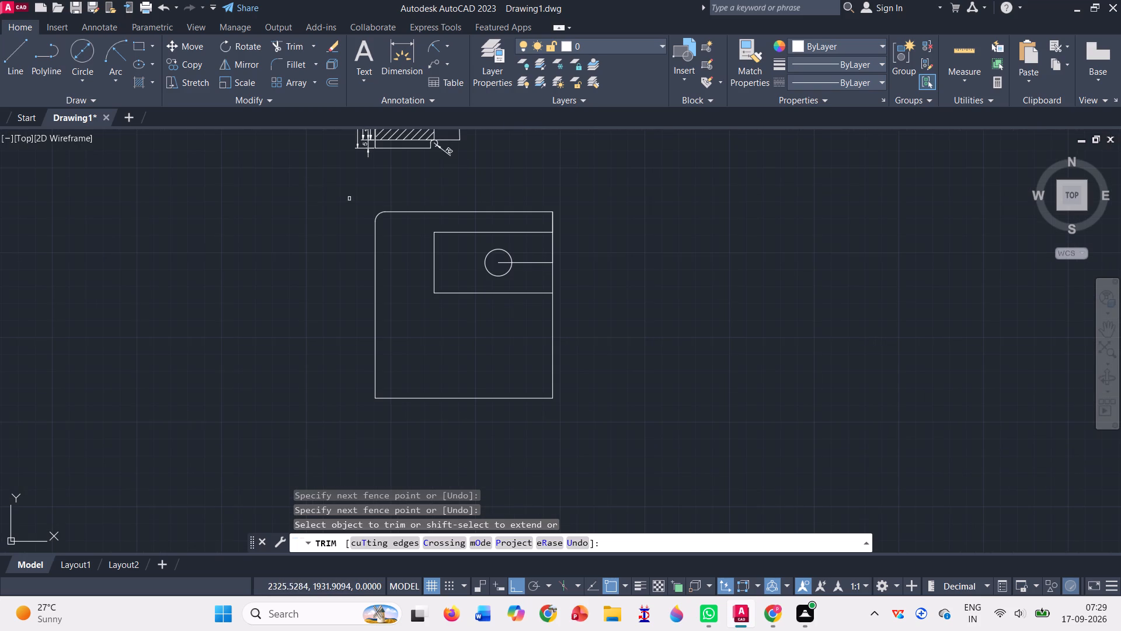
left_click(8, 57)
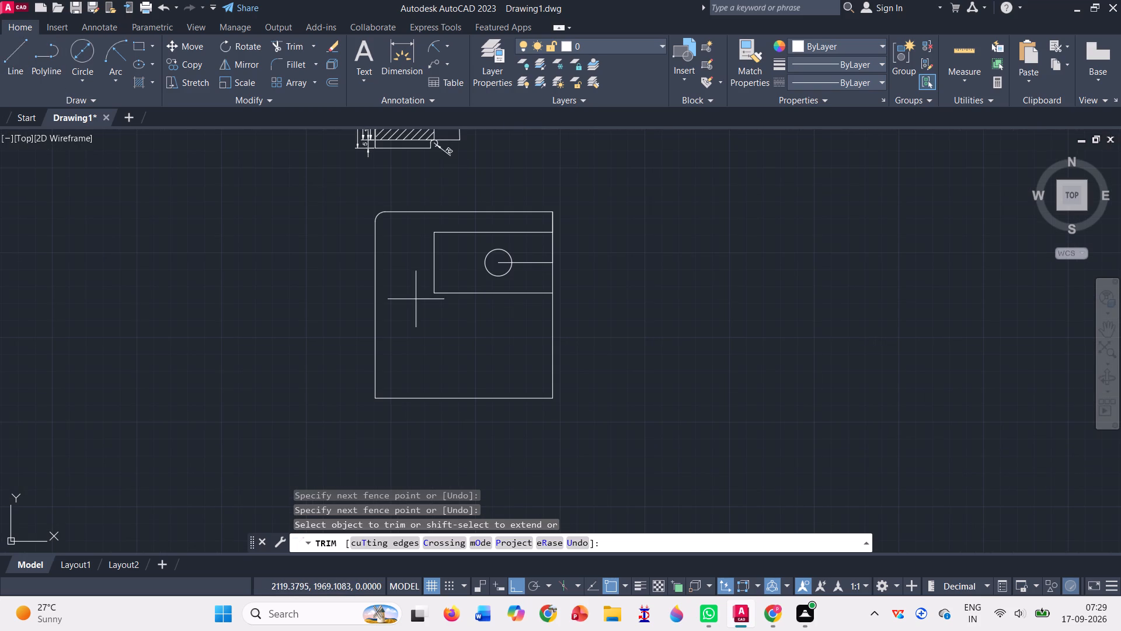
left_click(434, 232)
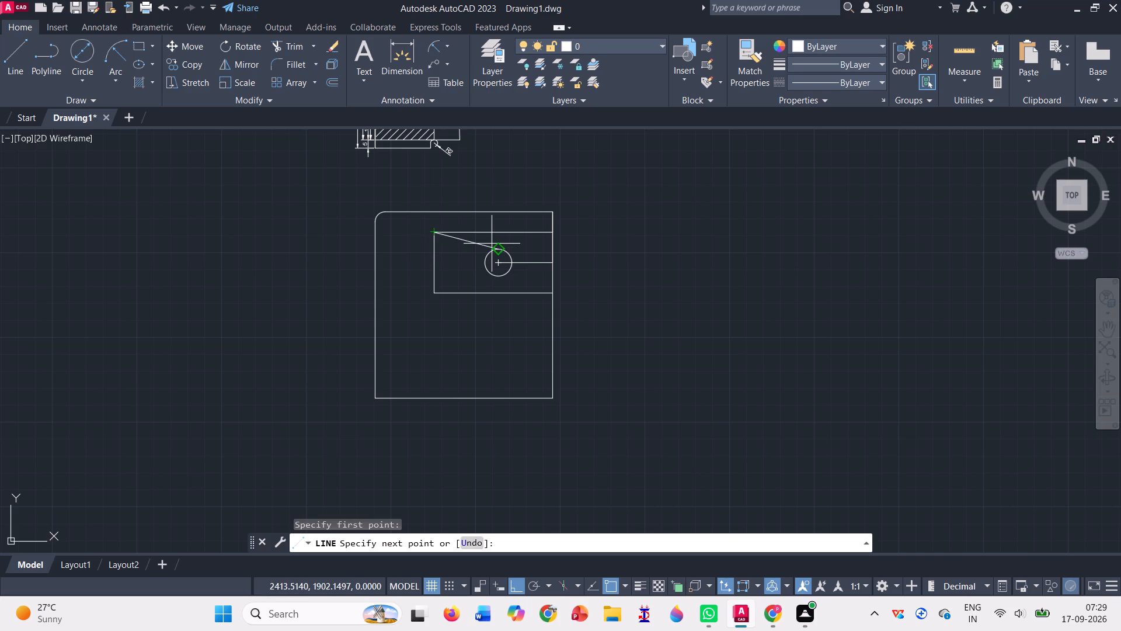
key("6")
key("Return")
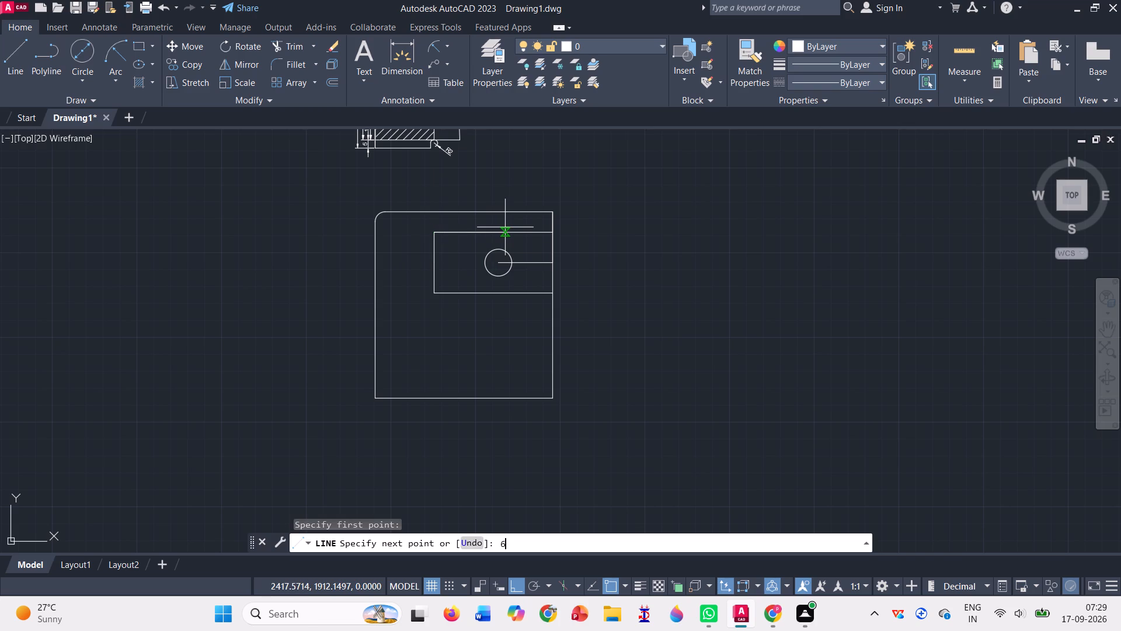
key("6")
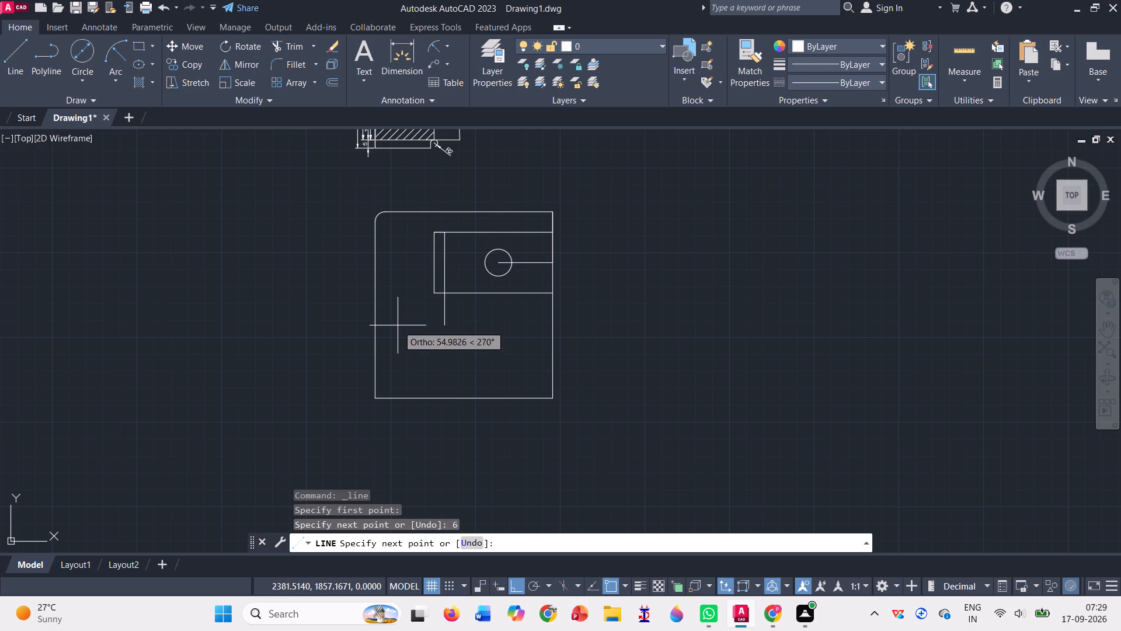
key("Return")
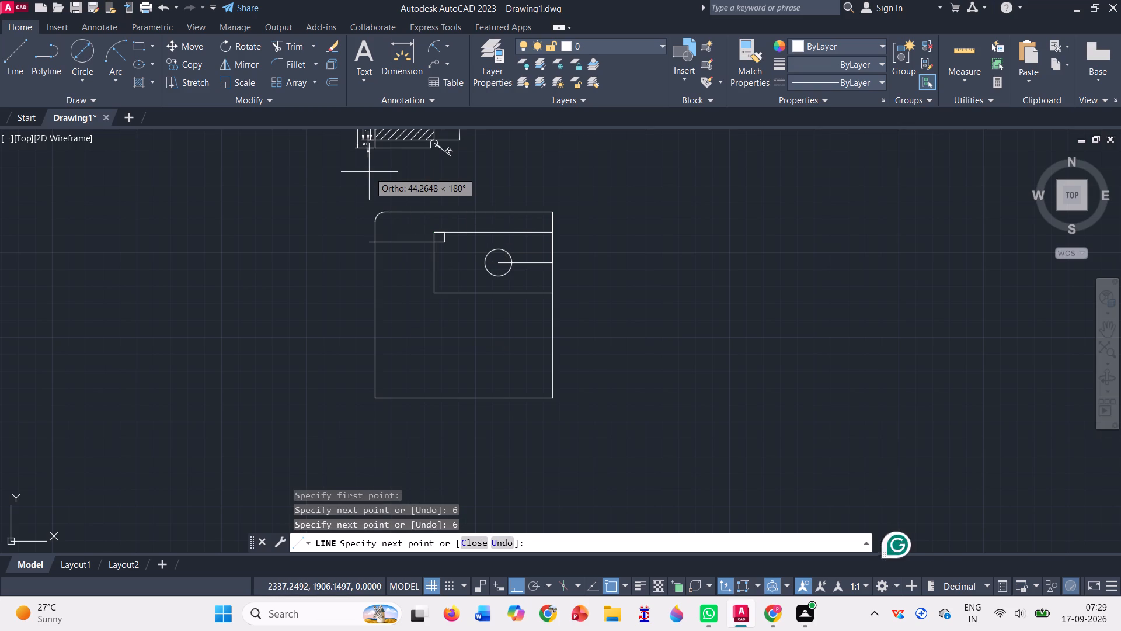
key("6")
key("Return")
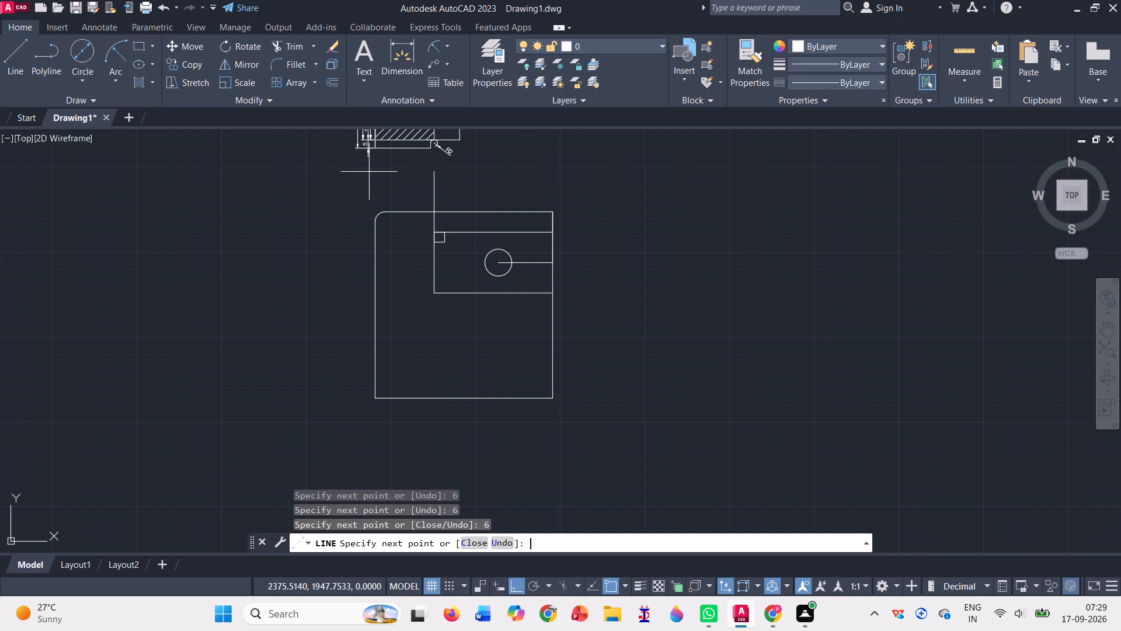
key("Escape")
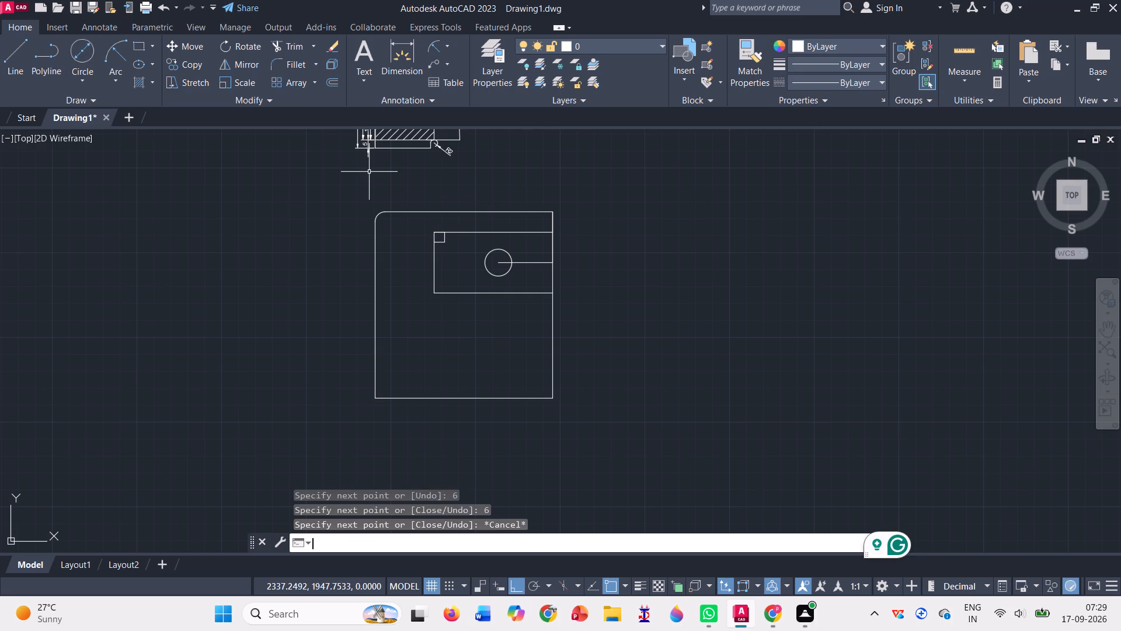
Redraw the outer rectangle's square top-left corner with lines 6 left and 6 down from the arc's upper end.
scroll(379, 186, "up", 1)
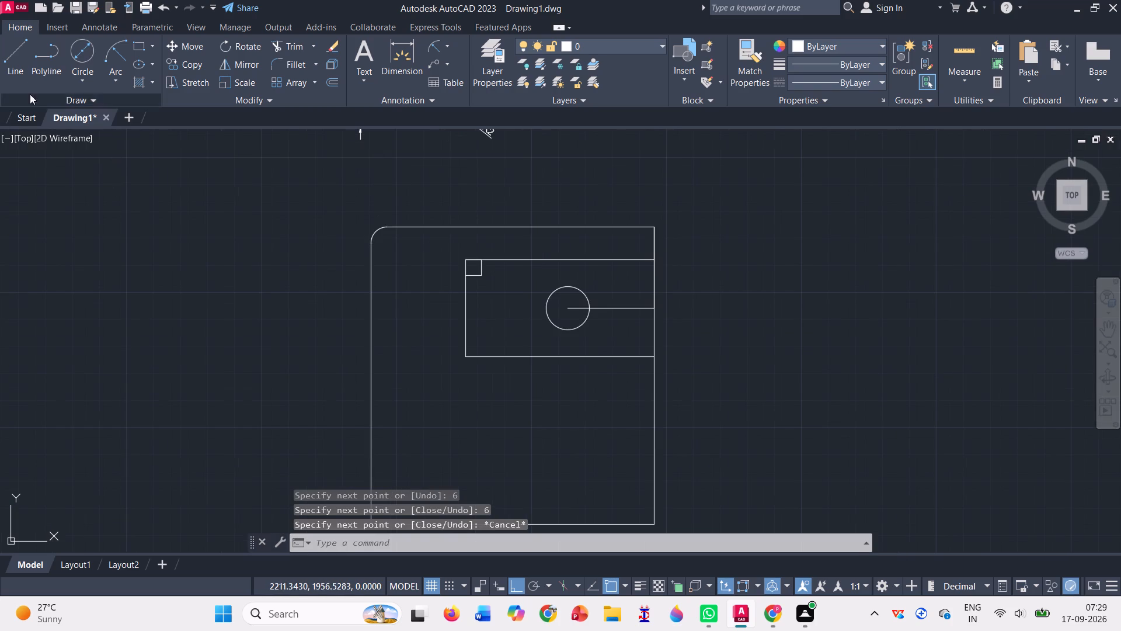
left_click(5, 44)
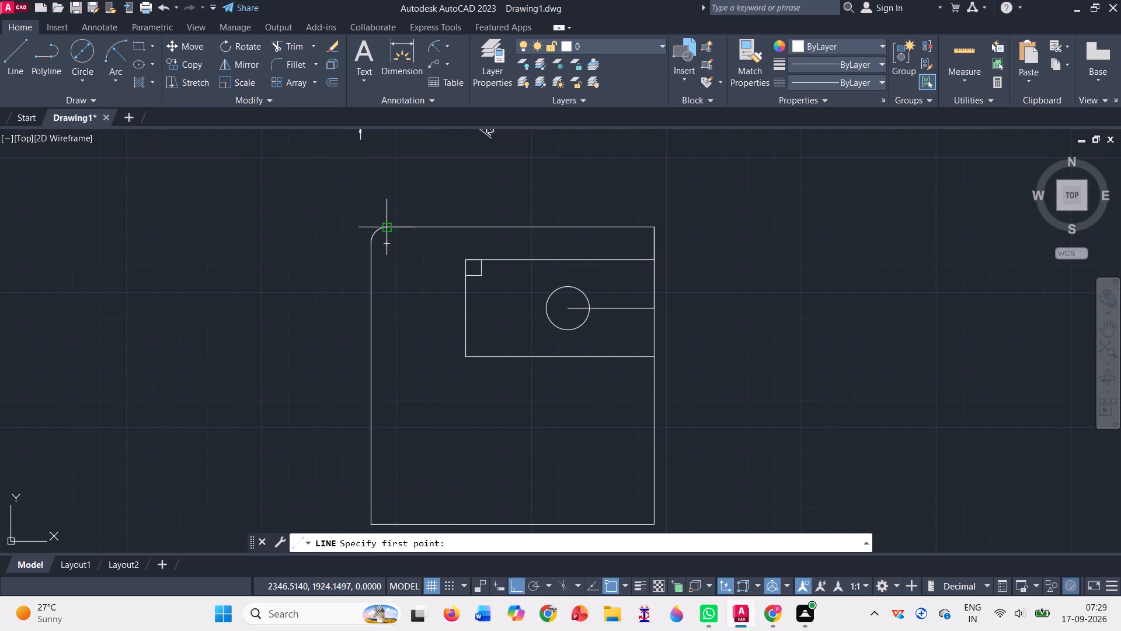
left_click(385, 228)
key("6")
key("Return")
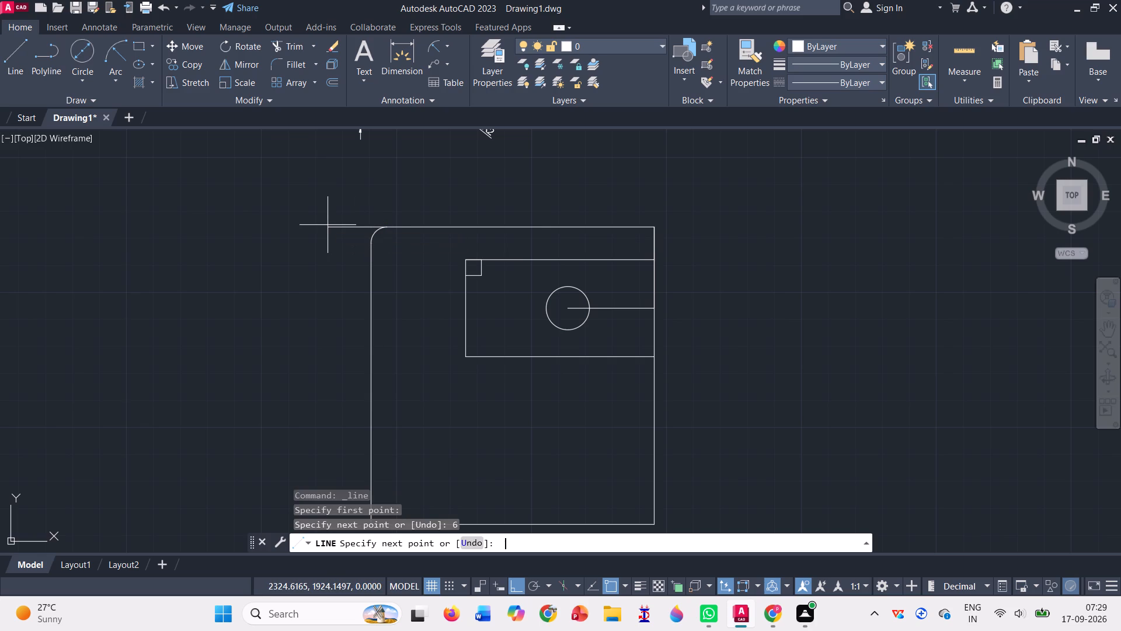
key("6")
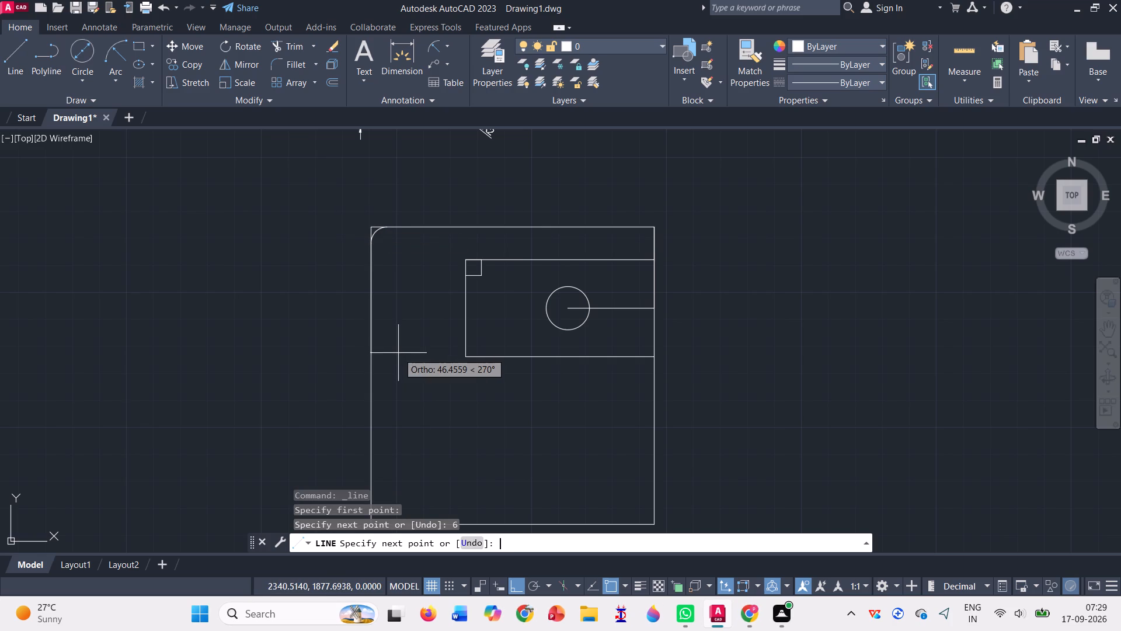
key("Return")
key("Return")
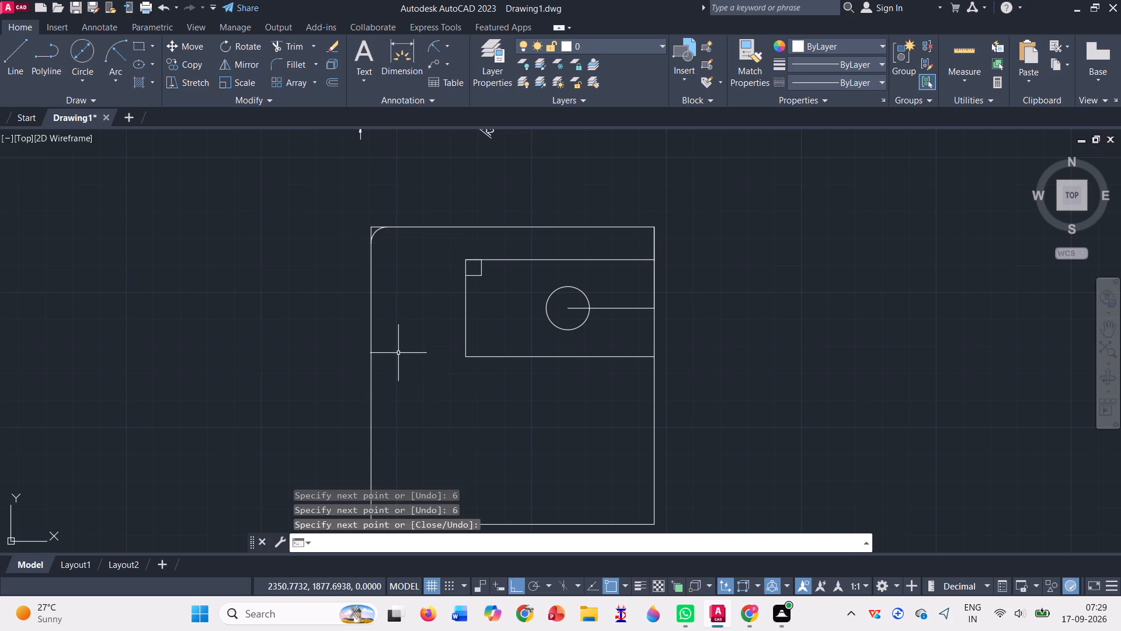
Trim away the arc inside the outer rectangle's top-left corner.
left_click(278, 44)
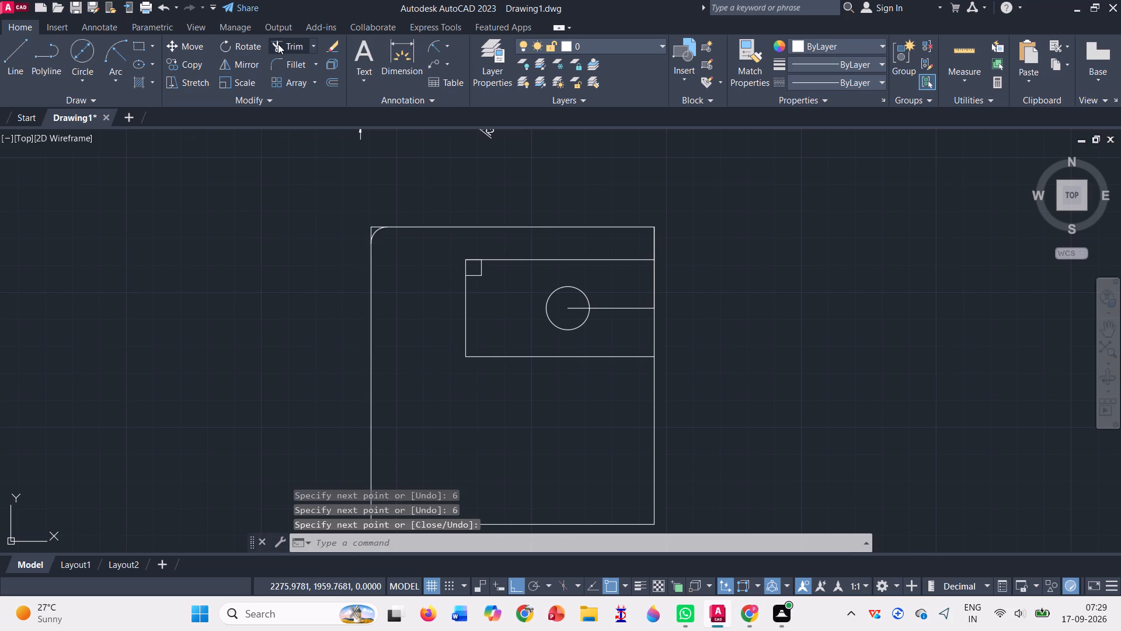
left_click(377, 233)
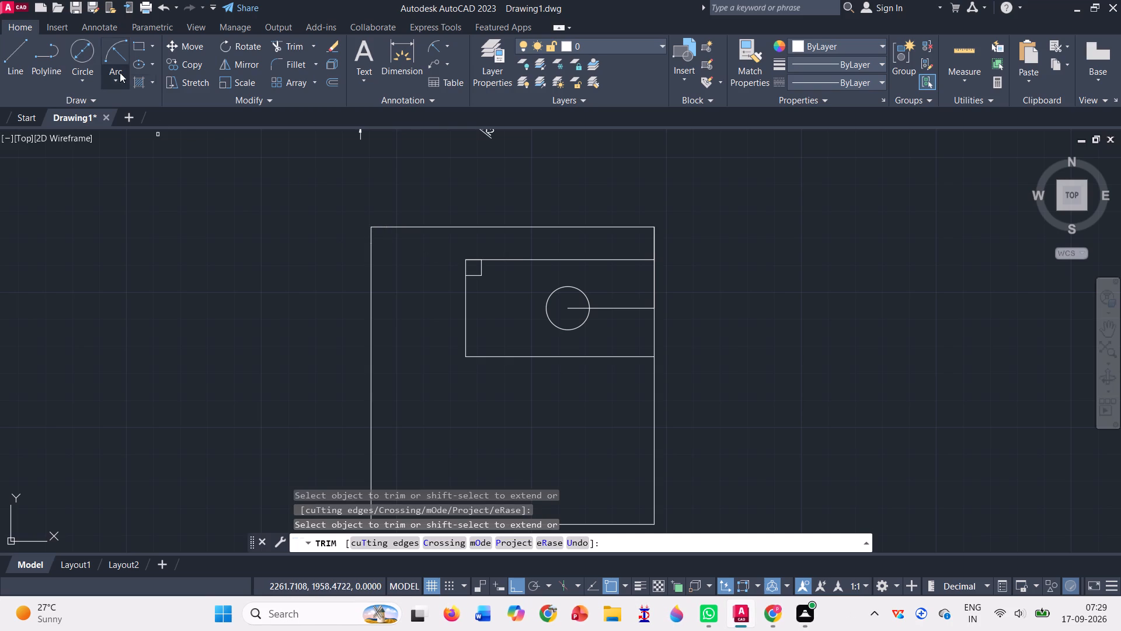
Draw a start-end-radius arc of radius 6 across the pocket's top-left corner between the small square's ends on the top and left edges.
left_click(114, 39)
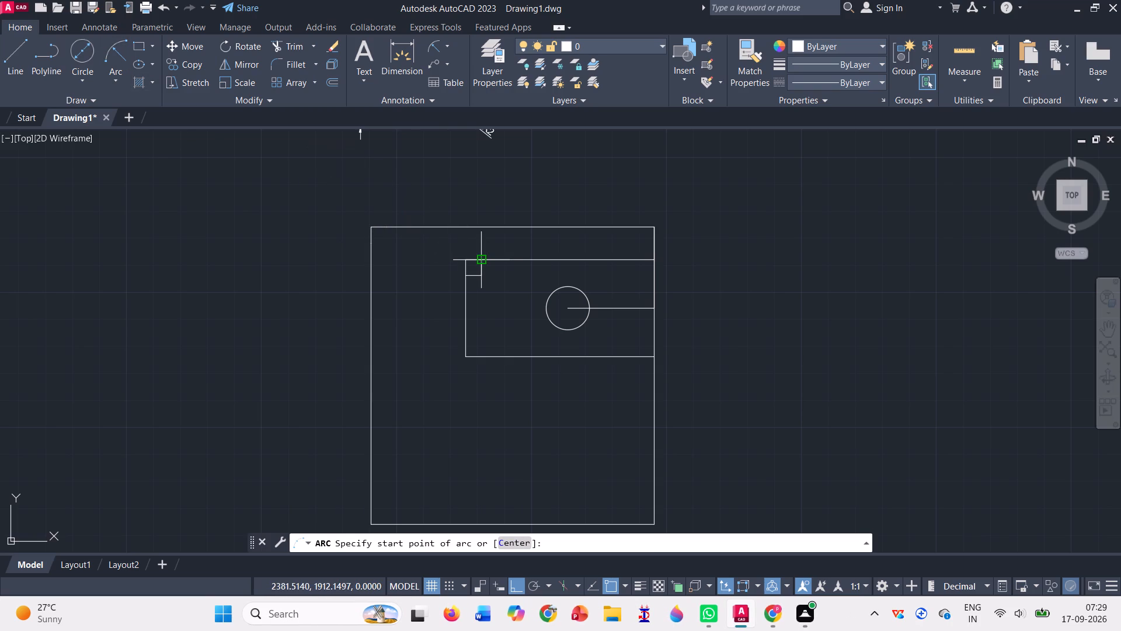
left_click(481, 260)
left_click(468, 278)
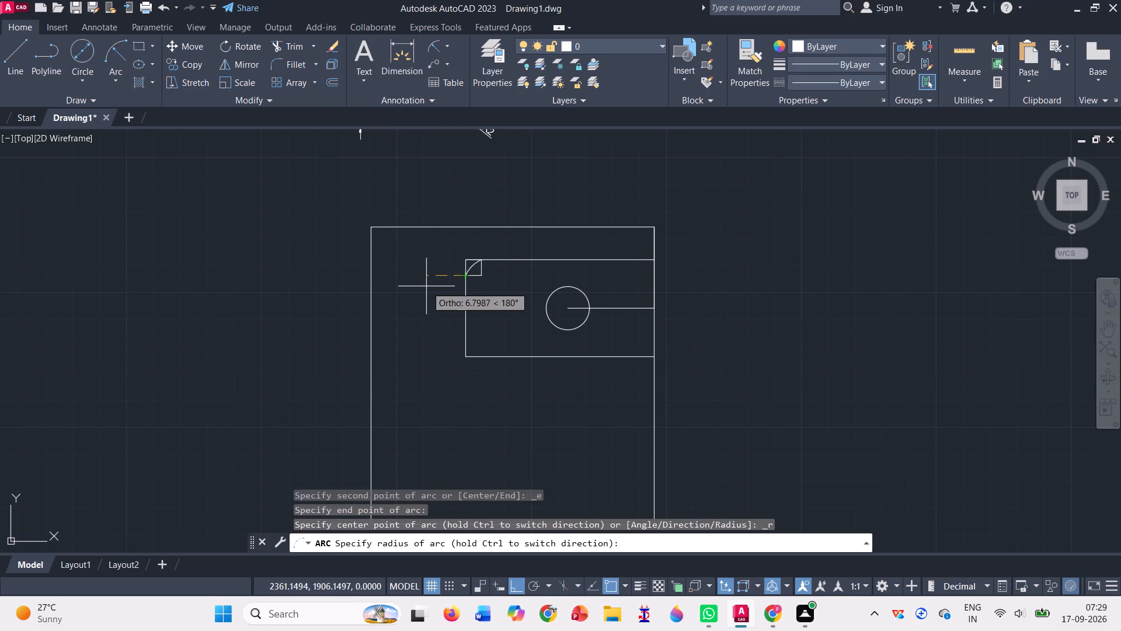
key("6")
key("Return")
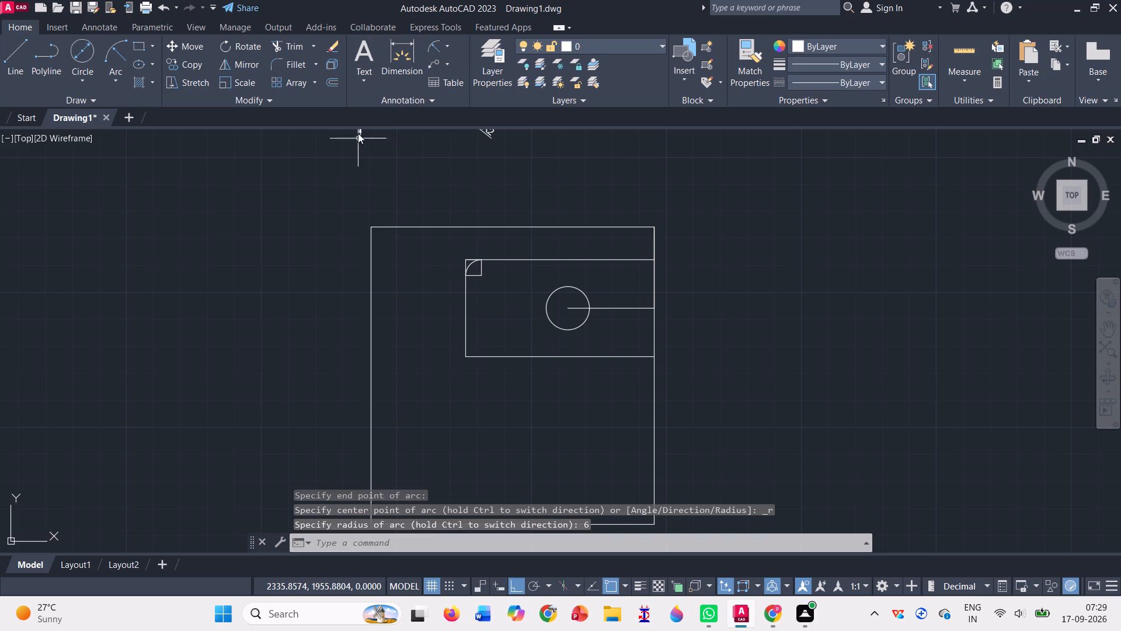
Trim away the sharp corner outside the arc and the guide square lines at the pocket's top-left corner.
left_click(285, 46)
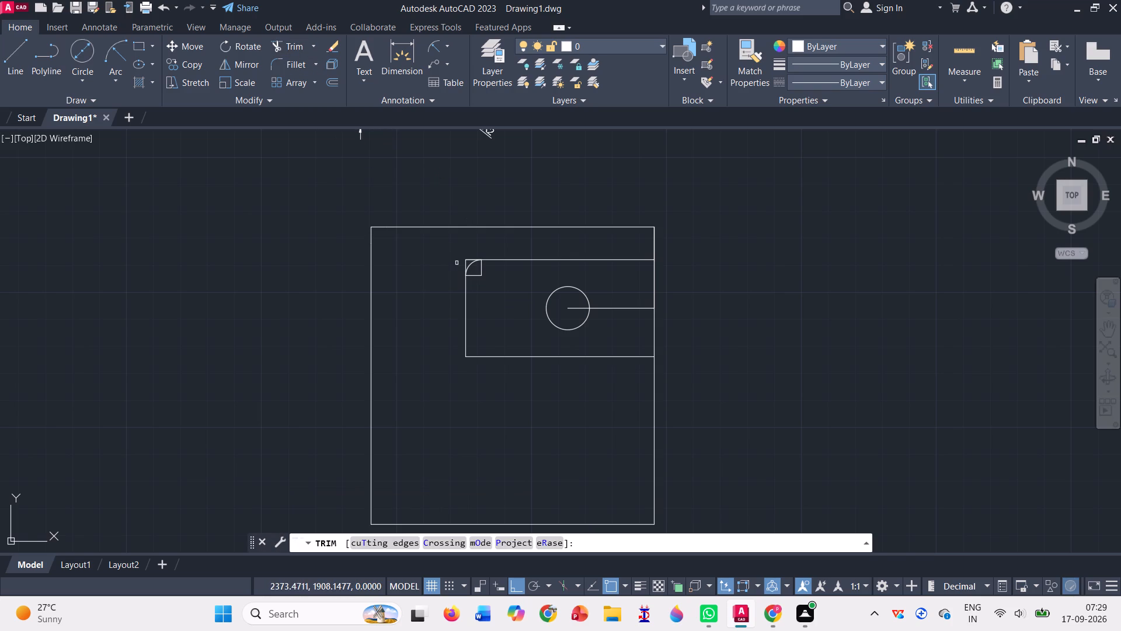
scroll(458, 262, "up", 3)
left_click_drag(501, 240, 466, 256)
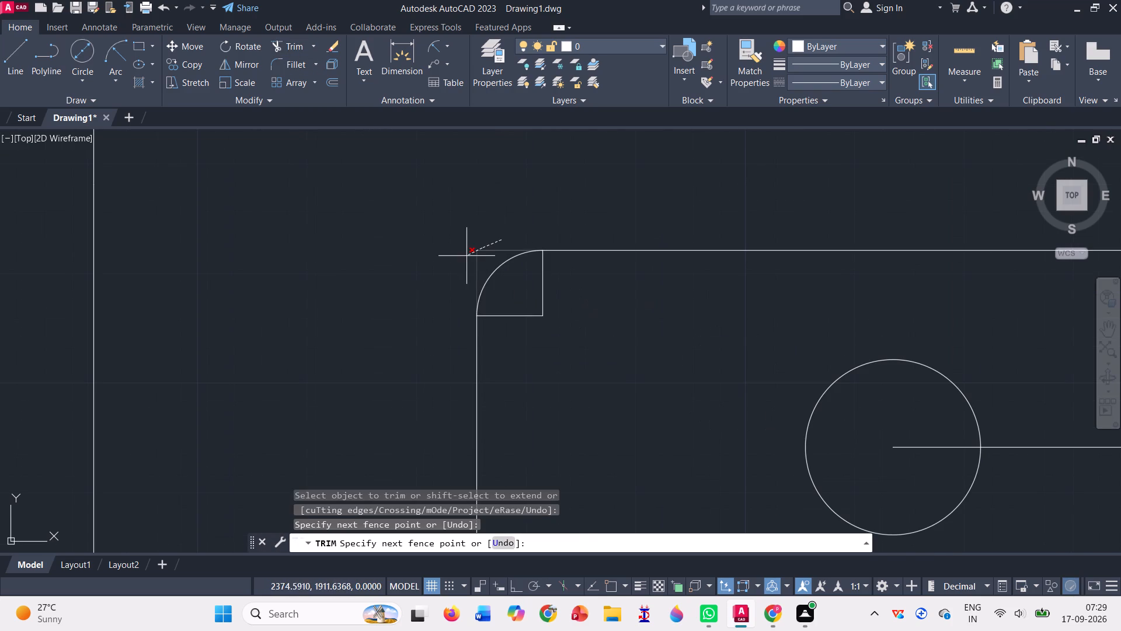
left_click_drag(466, 256, 461, 273)
left_click_drag(555, 280, 489, 308)
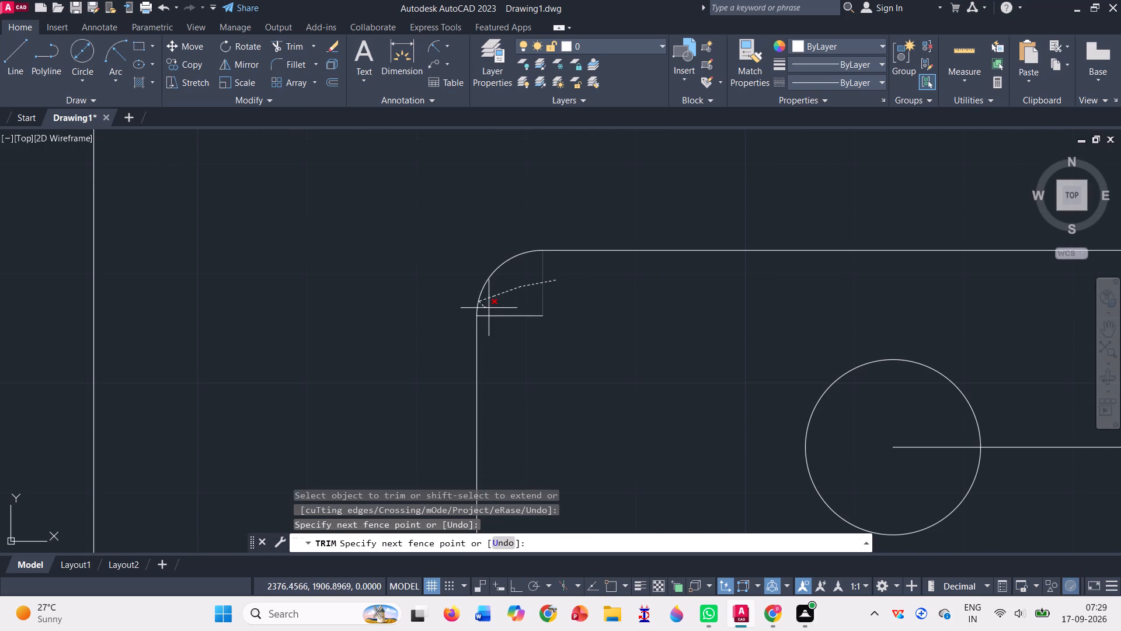
left_click_drag(489, 308, 513, 334)
Draw guide lines from the pocket's bottom-left corner 6 right, 6 up and 6 back left, forming a small corner square.
scroll(335, 194, "down", 2)
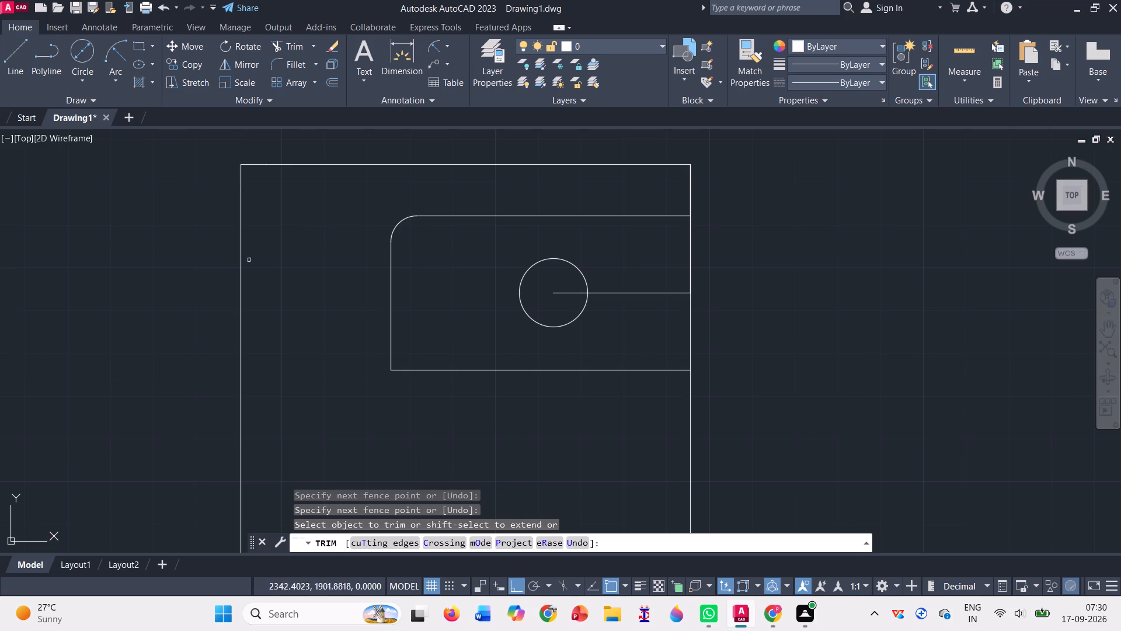
left_click(19, 52)
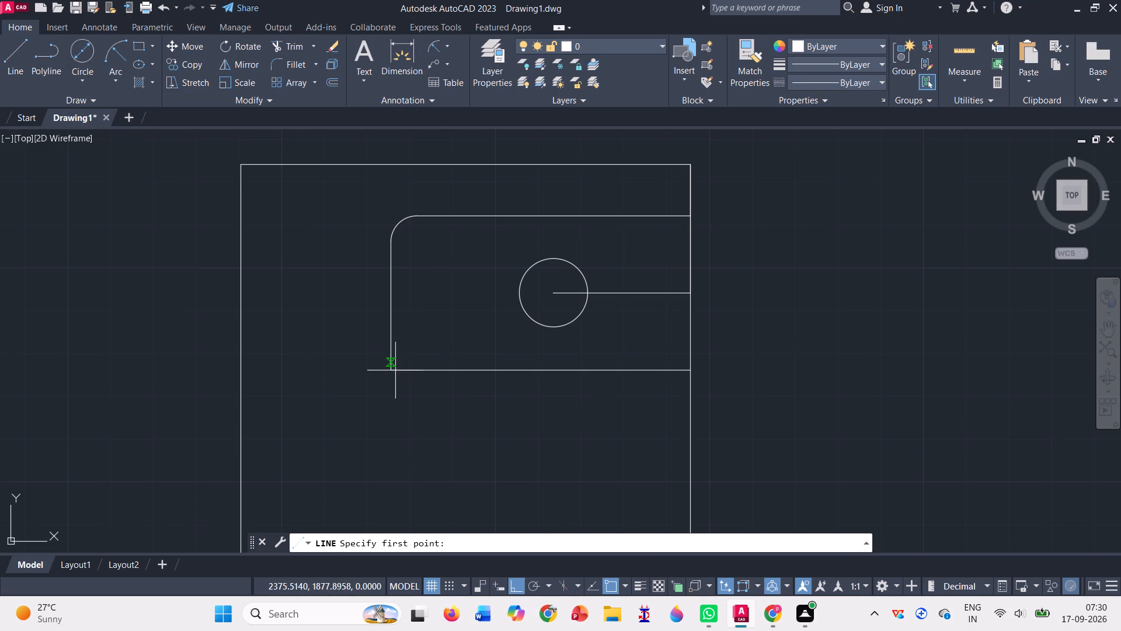
left_click(395, 370)
key("6")
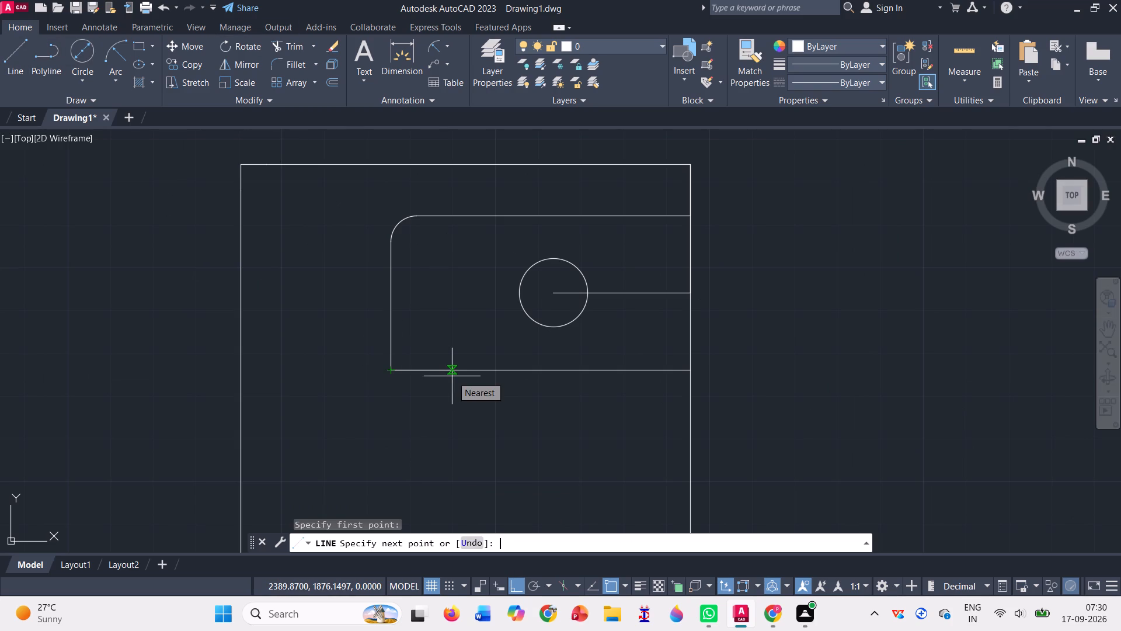
key("Return")
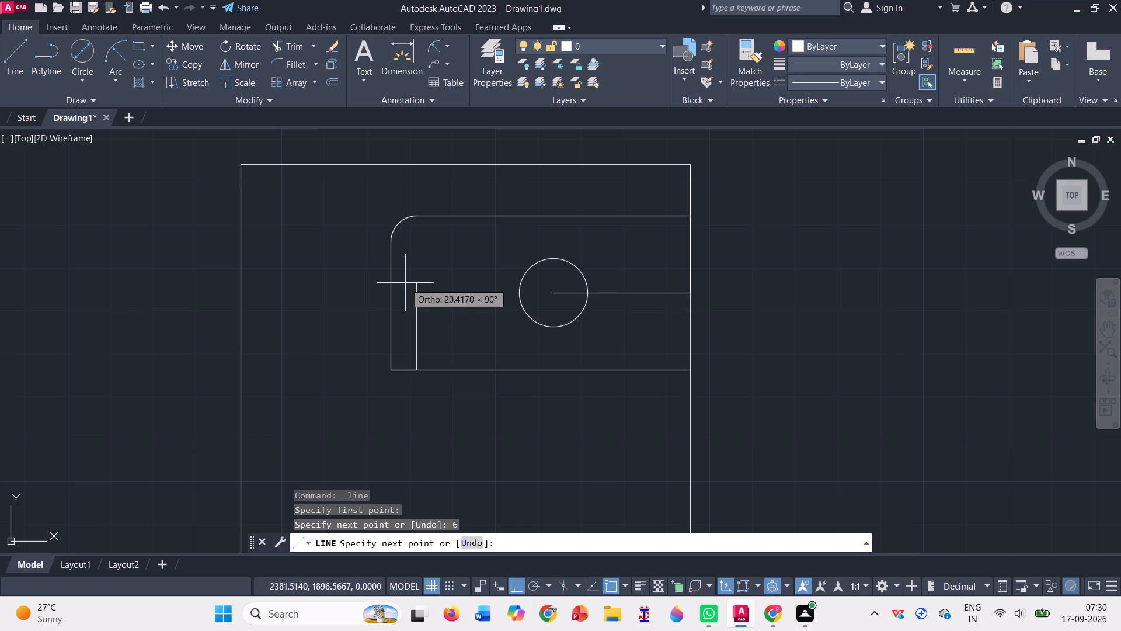
key("6")
key("Return")
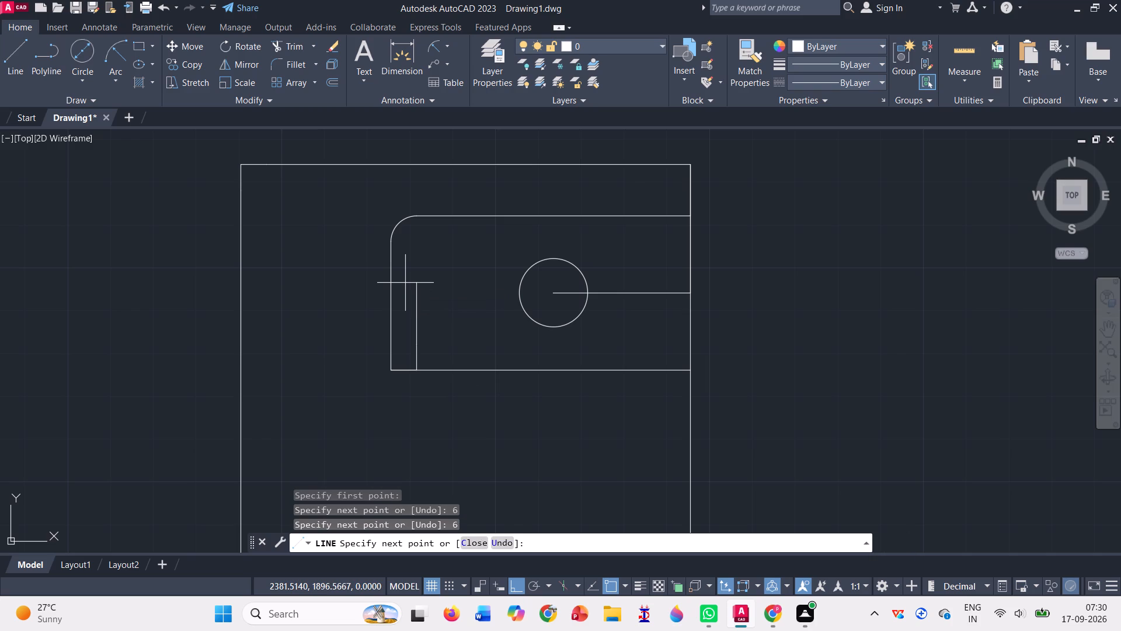
key("6")
key("Return")
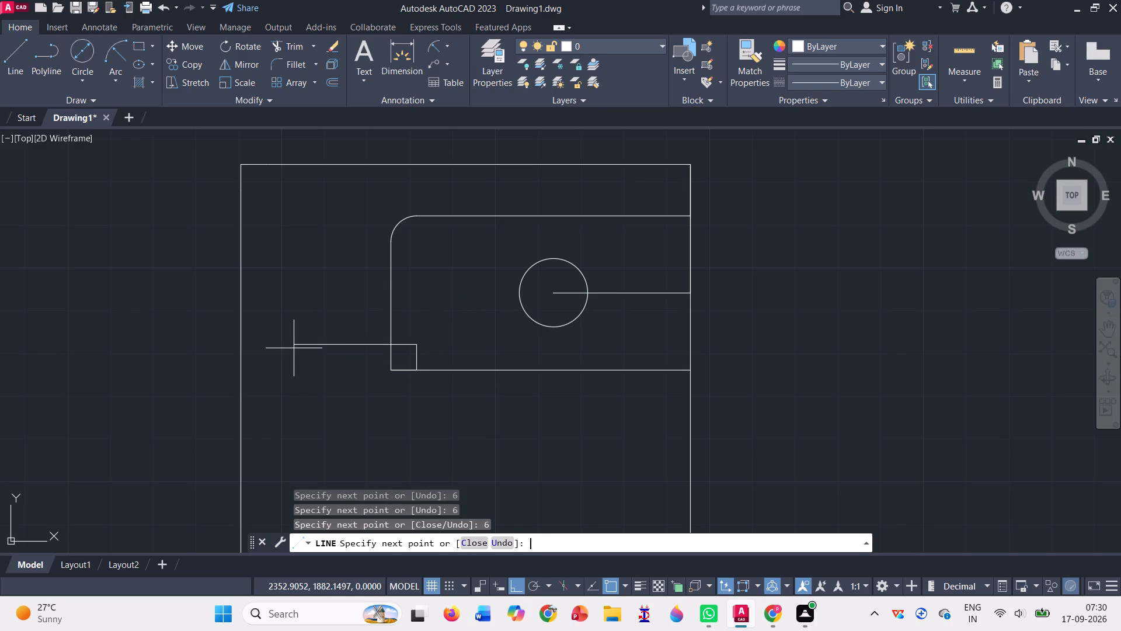
key("Return")
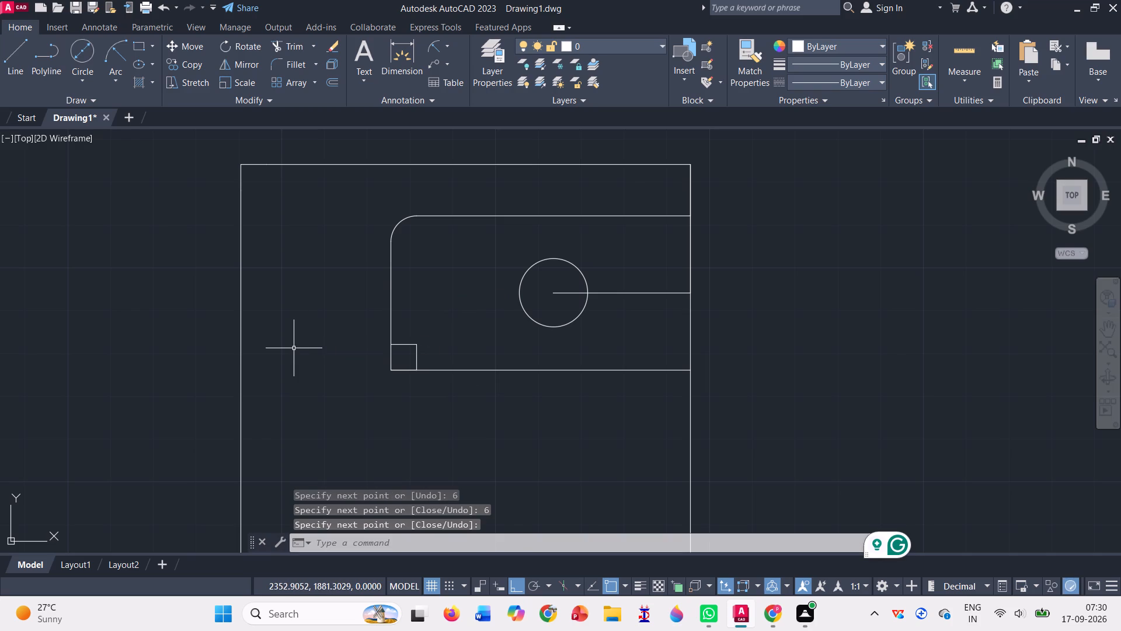
Draw a start-end-radius arc of radius 6 across the pocket's bottom-left corner between the small guide square's ends on the left and bottom edges.
left_click(110, 58)
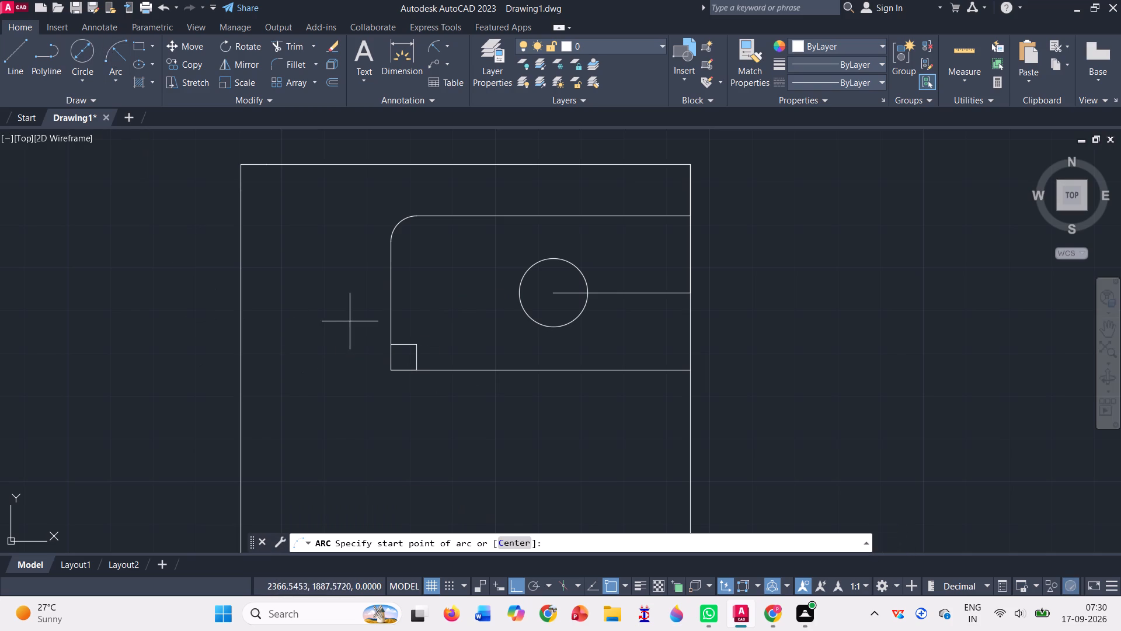
left_click(392, 344)
left_click(415, 373)
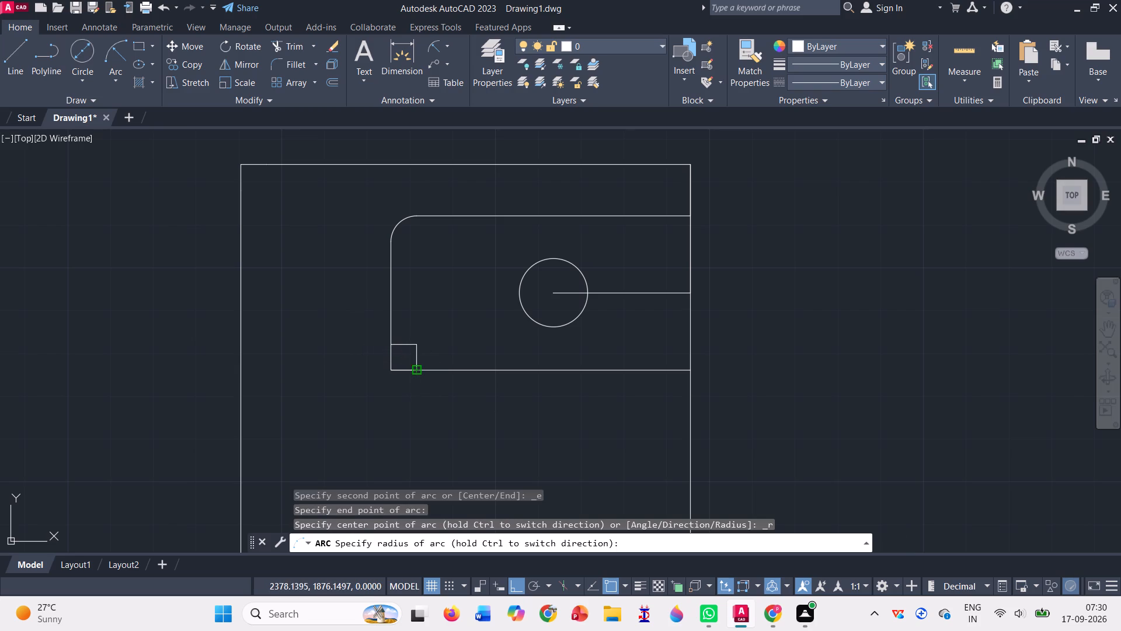
key("6")
key("Return")
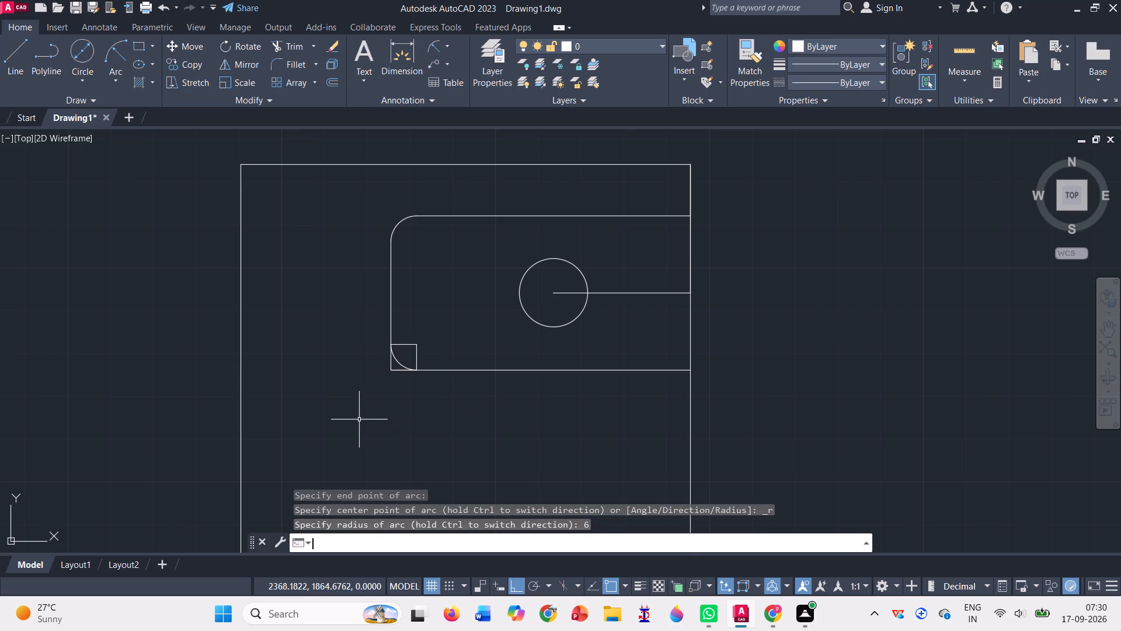
Trim away the sharp corner outside the arc and the guide square lines at the pocket's bottom-left corner.
left_click(284, 43)
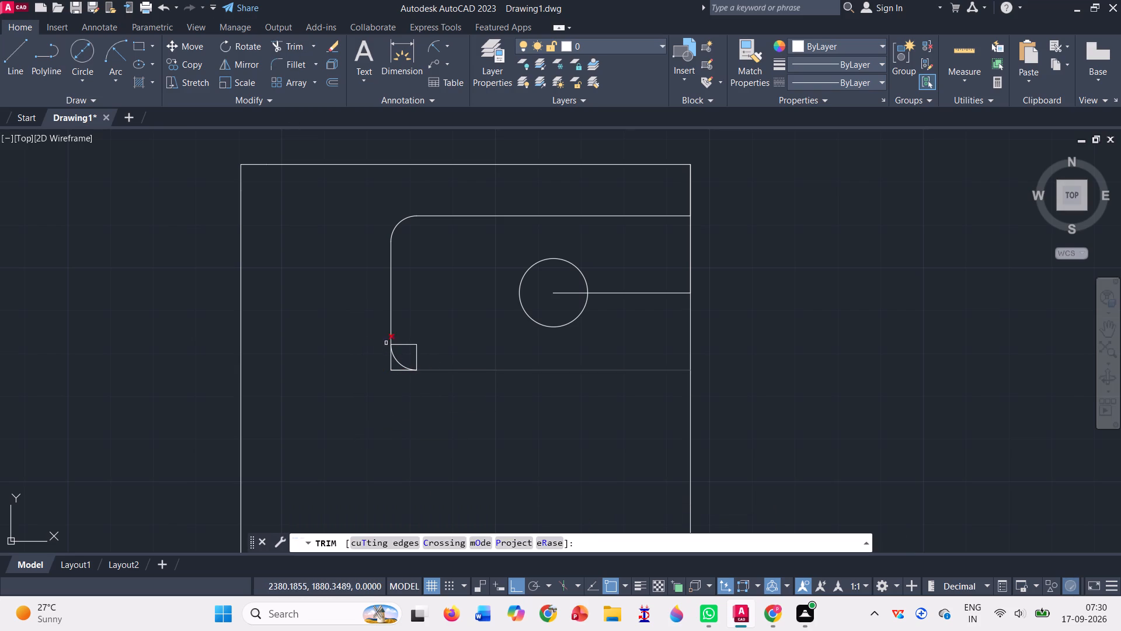
scroll(368, 341, "up", 2)
left_click_drag(405, 397, 422, 401)
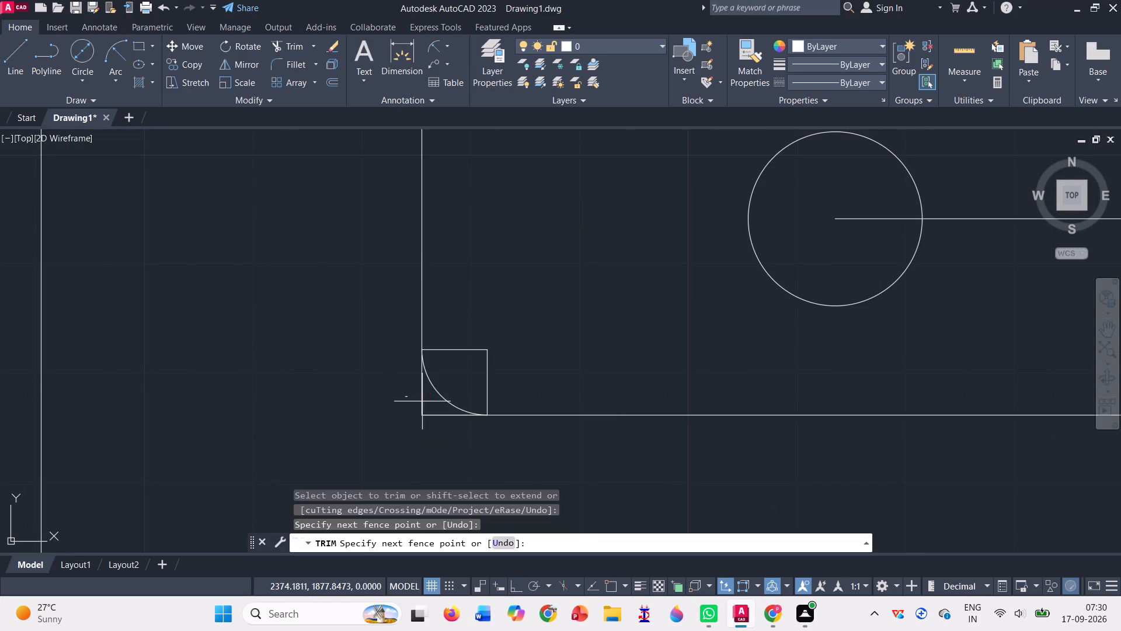
left_click_drag(422, 401, 441, 421)
left_click_drag(461, 337, 470, 357)
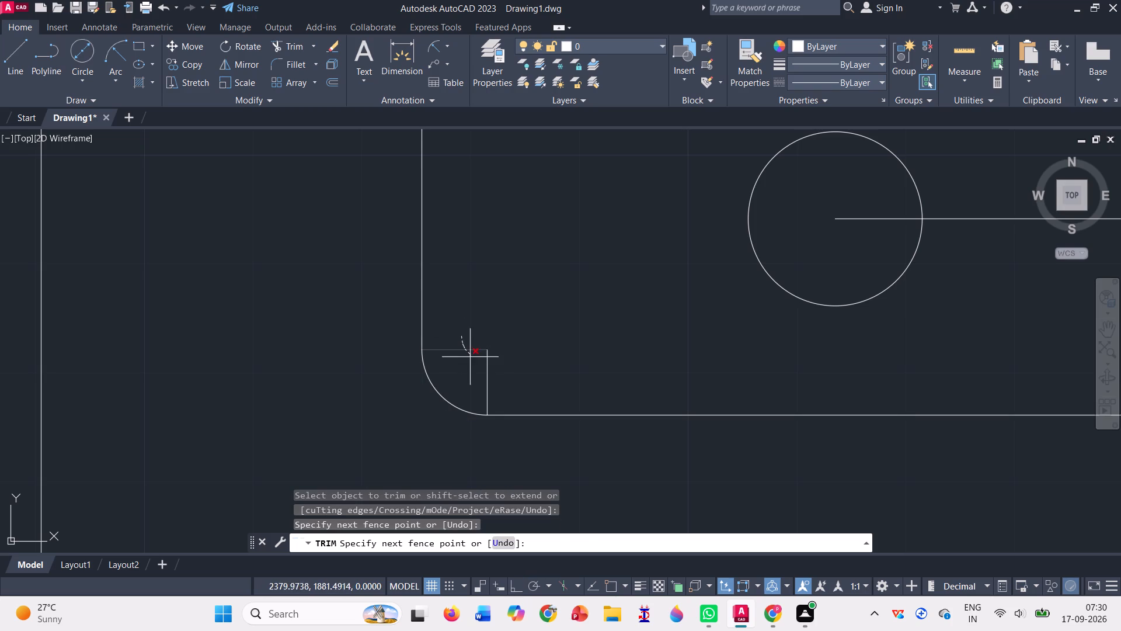
left_click_drag(470, 357, 502, 382)
Draw guide lines from the outer rectangle's bottom-right corner 32 up, 2 back down and 32 left.
scroll(335, 334, "down", 2)
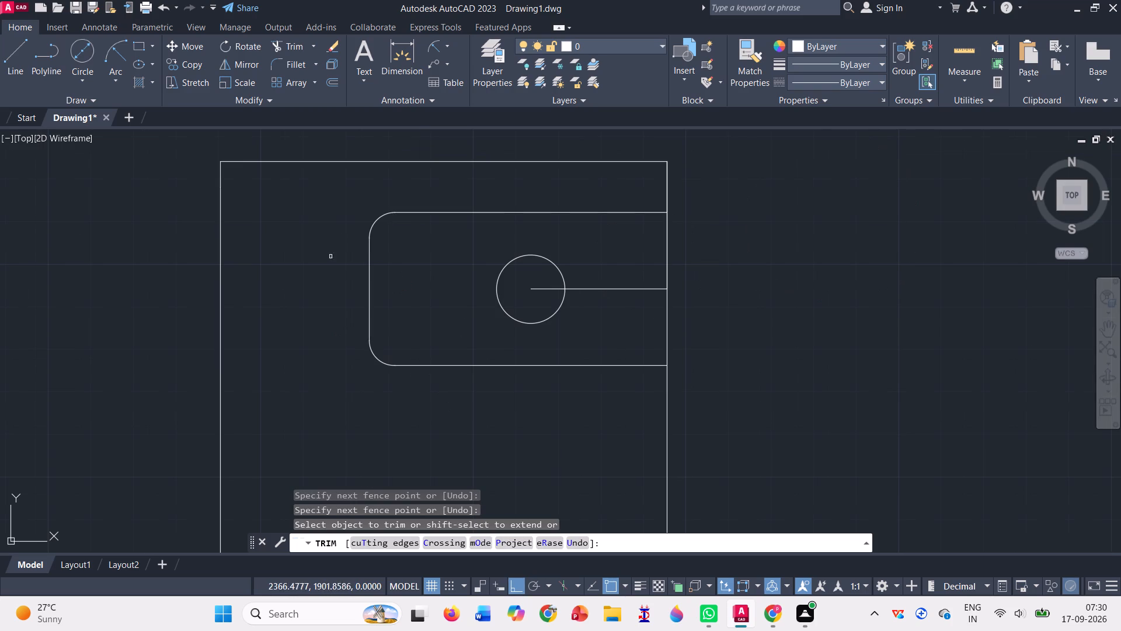
scroll(248, 286, "down", 2)
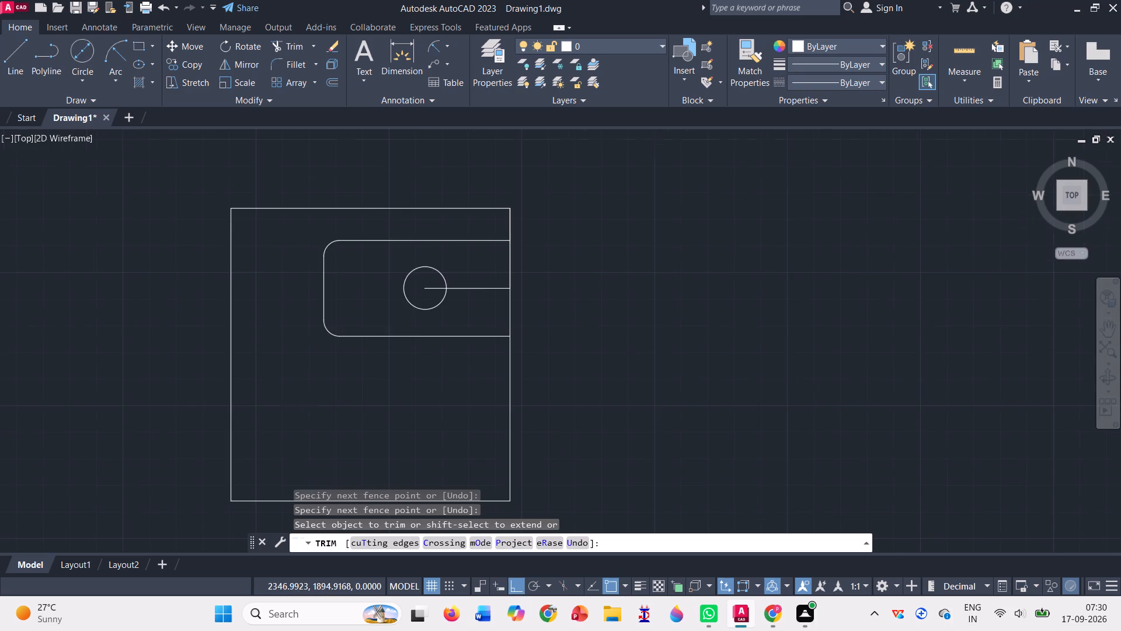
scroll(226, 306, "up", 1)
left_click(21, 61)
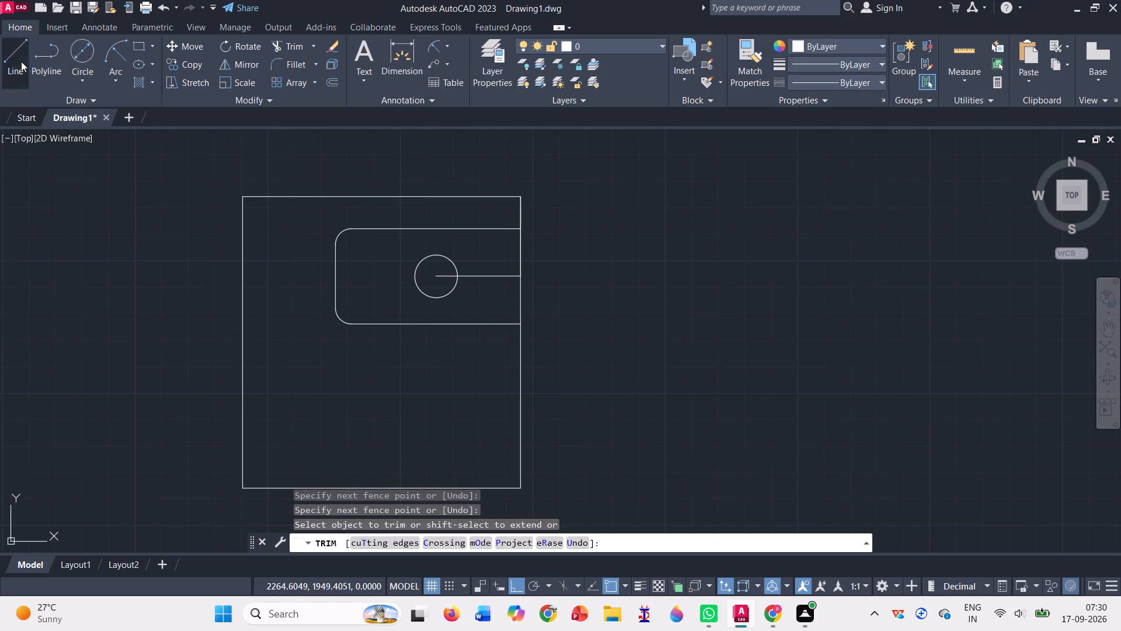
left_click(521, 486)
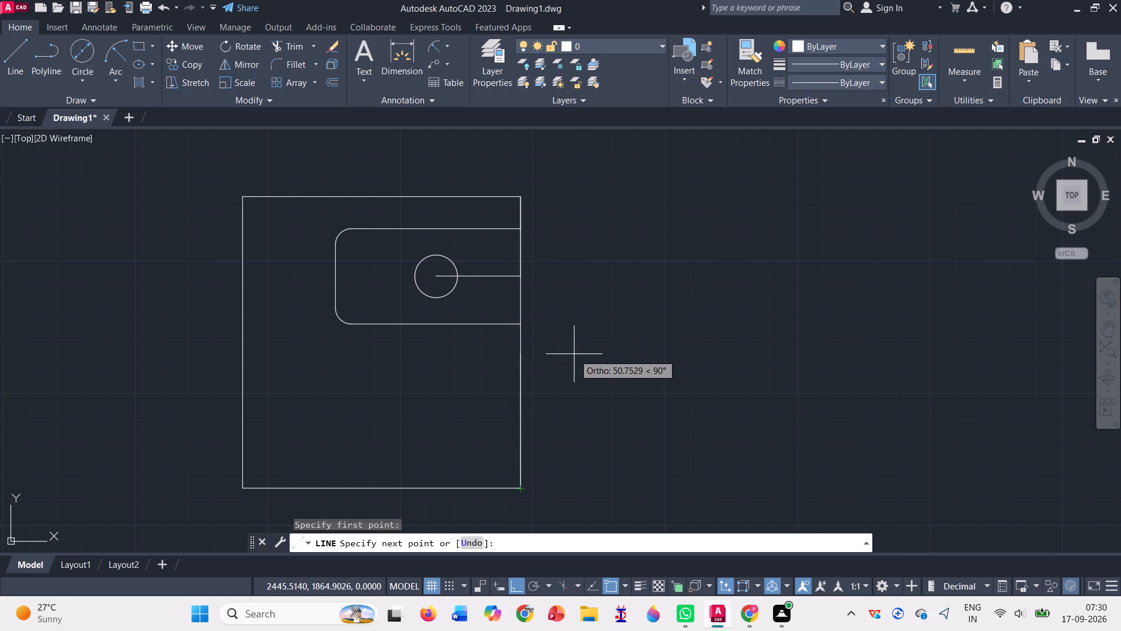
type("32")
key("Return")
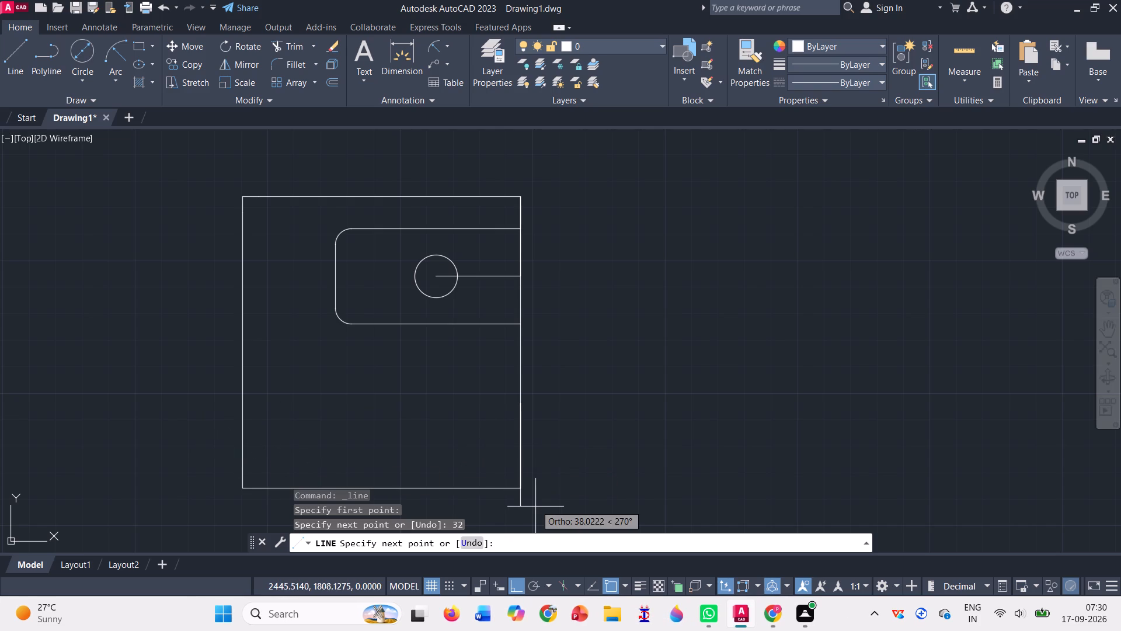
key("3")
key("BackSpace")
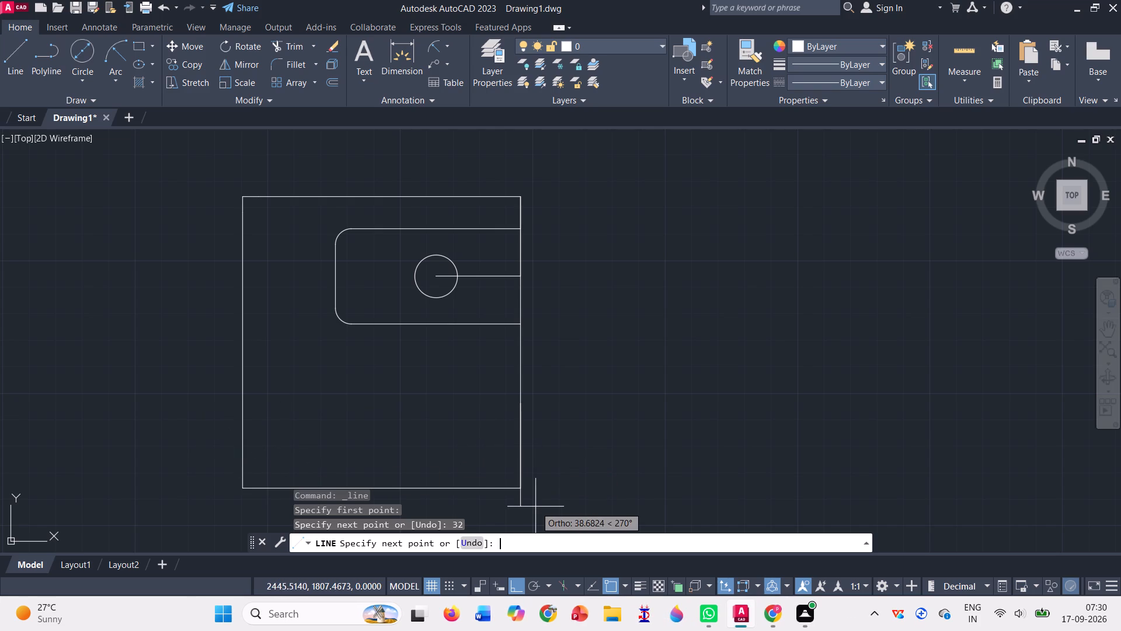
key("2")
key("Return")
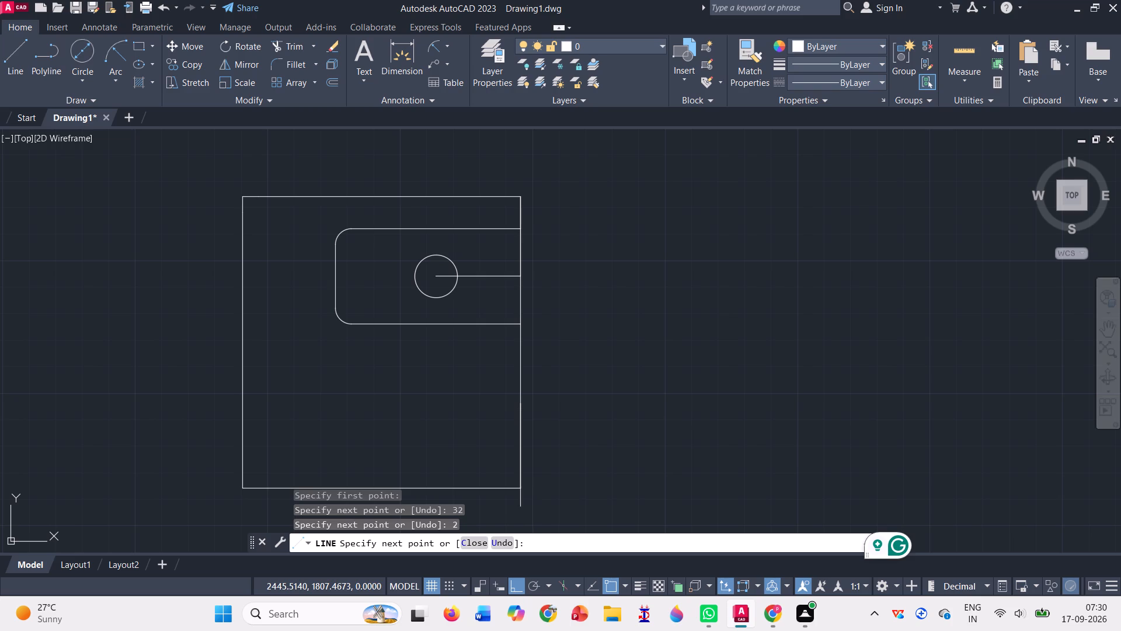
type("32")
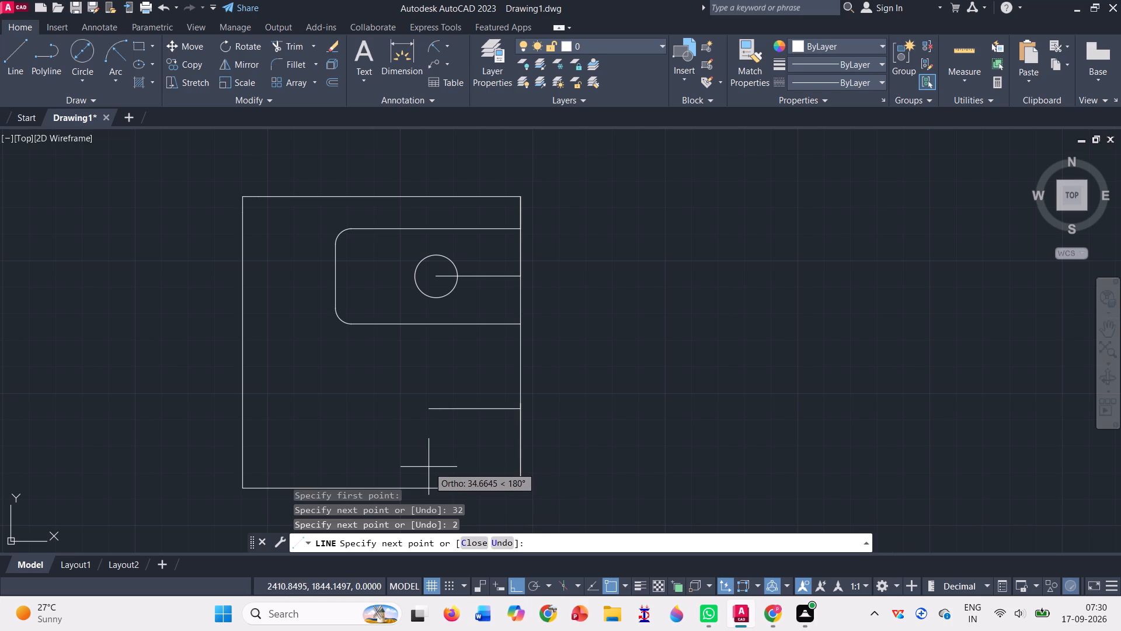
key("Return")
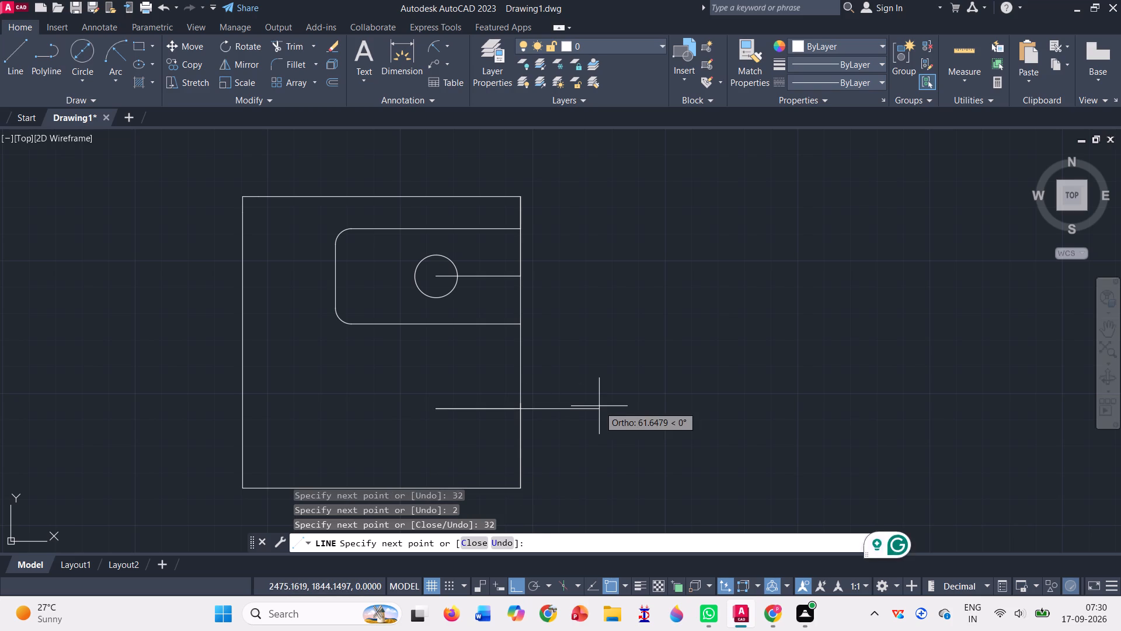
key("Escape")
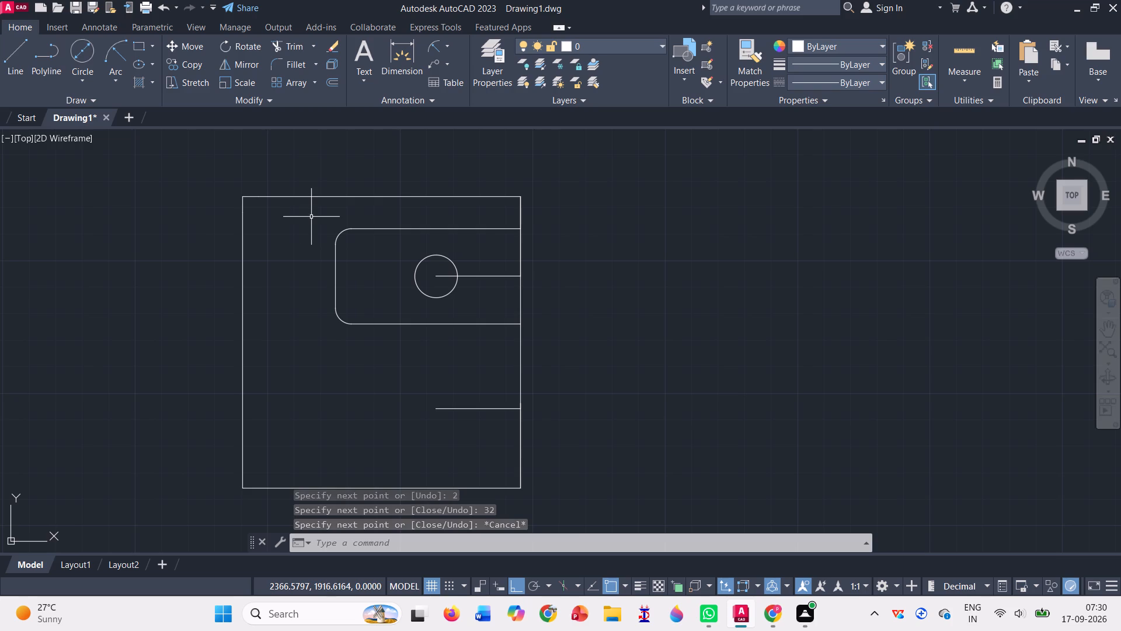
Copy the rounded pocket outline and its circle from the circle's centre to the left end of the lower 32-long guide line.
left_click_drag(311, 215, 443, 346)
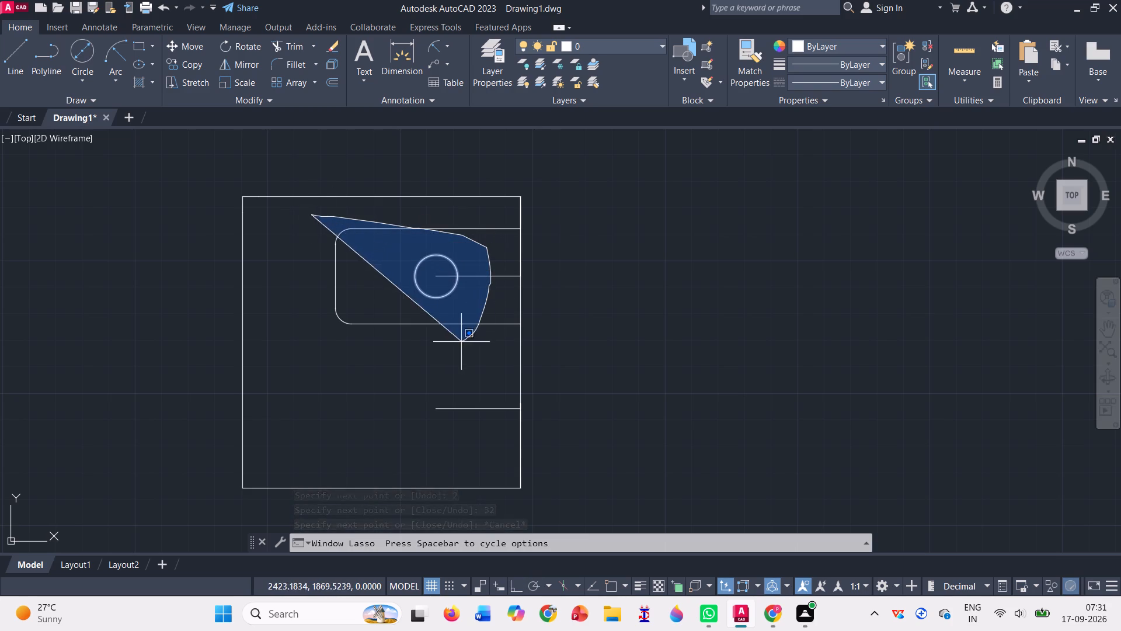
left_click_drag(443, 346, 346, 367)
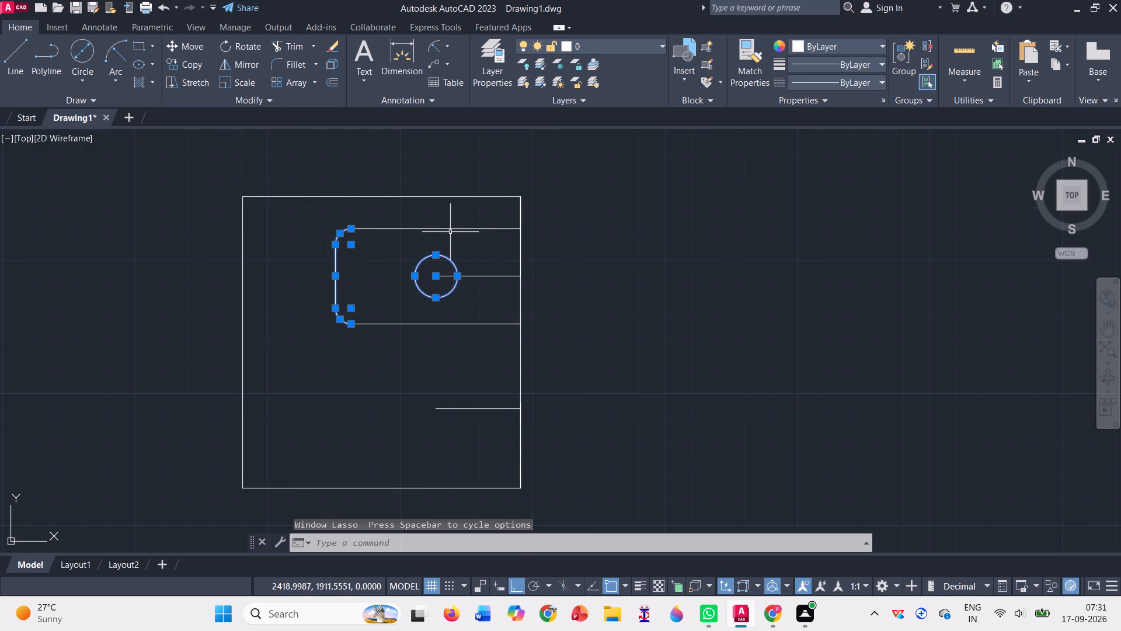
left_click(452, 230)
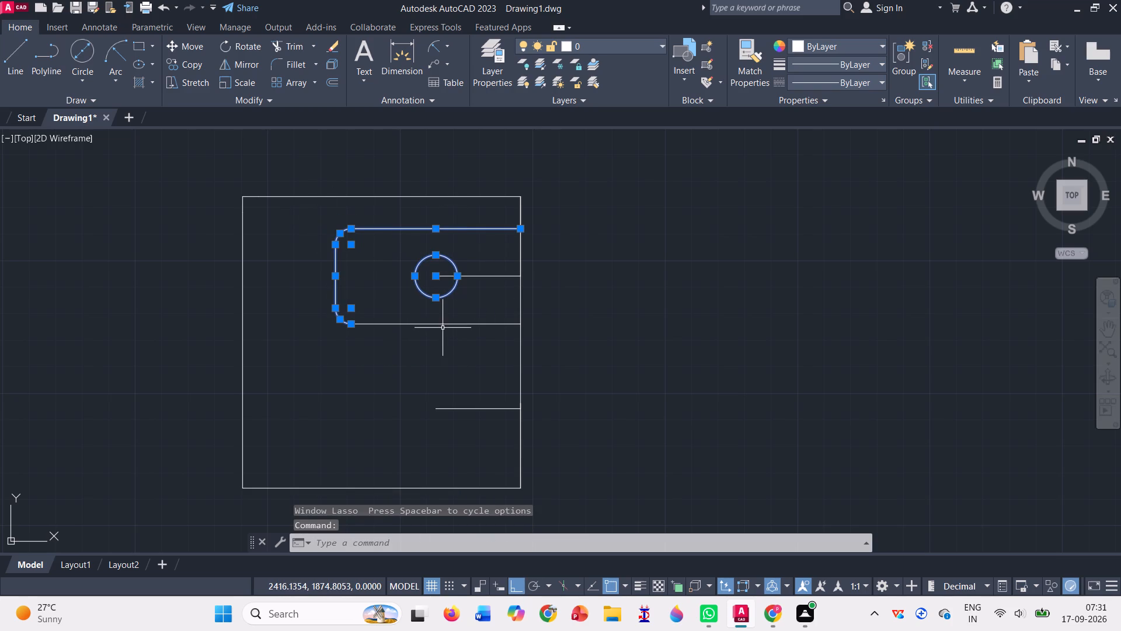
left_click(439, 325)
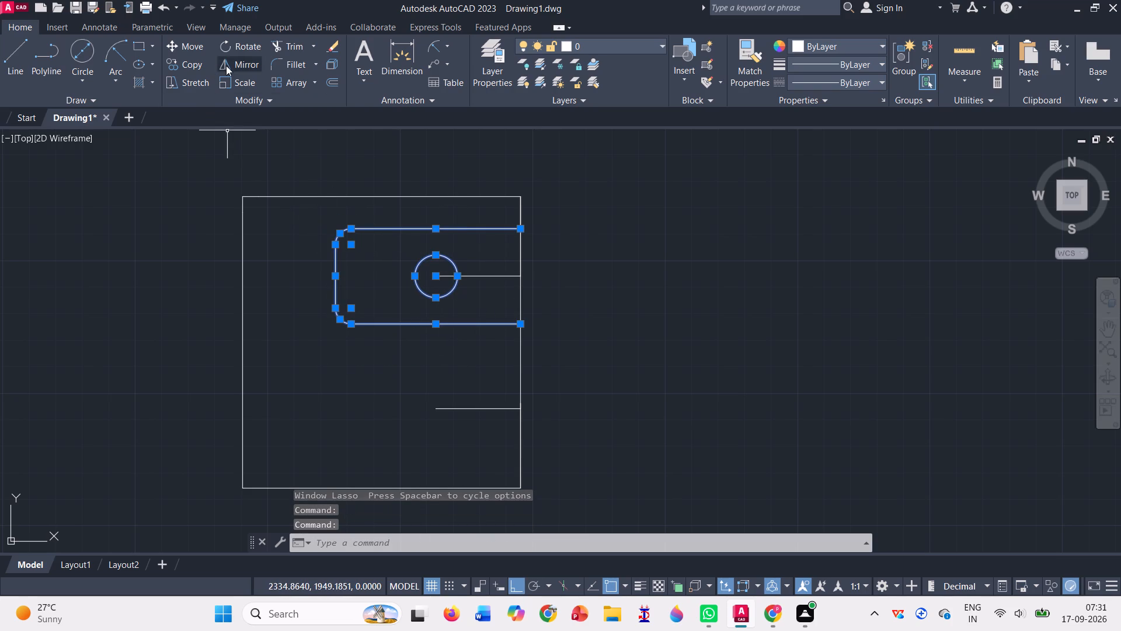
left_click(192, 68)
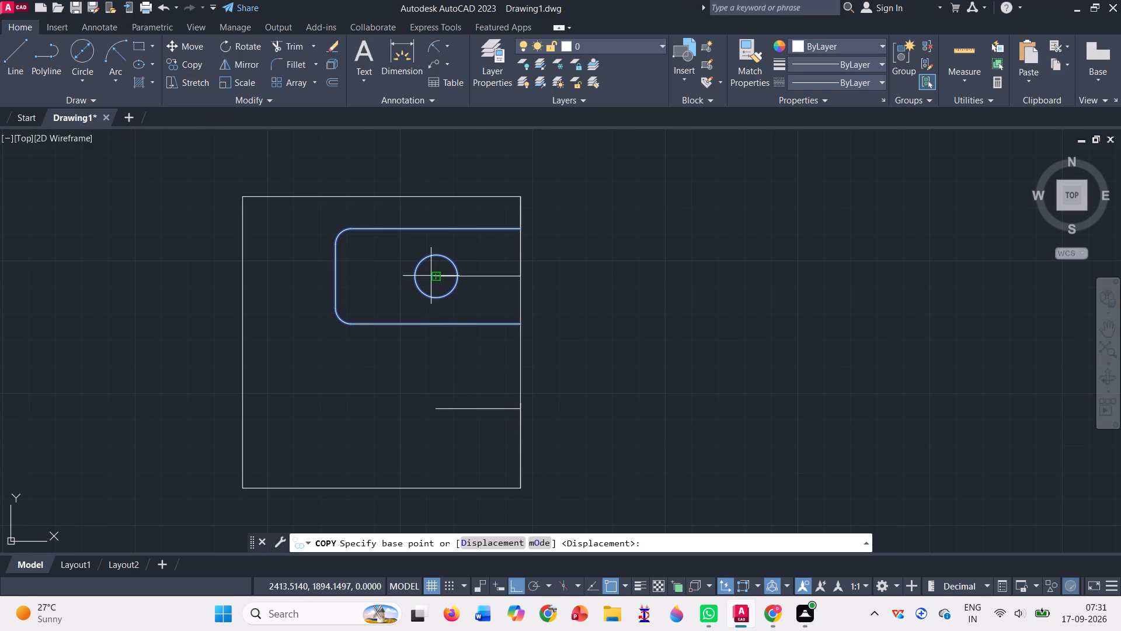
left_click_drag(436, 274, 422, 368)
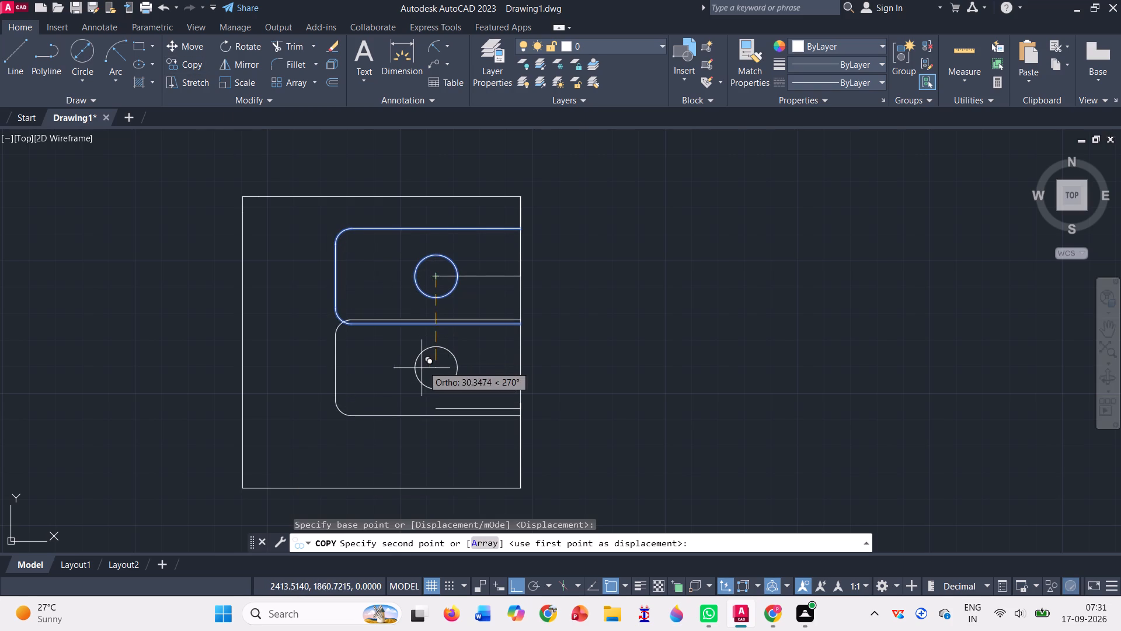
left_click_drag(422, 368, 424, 408)
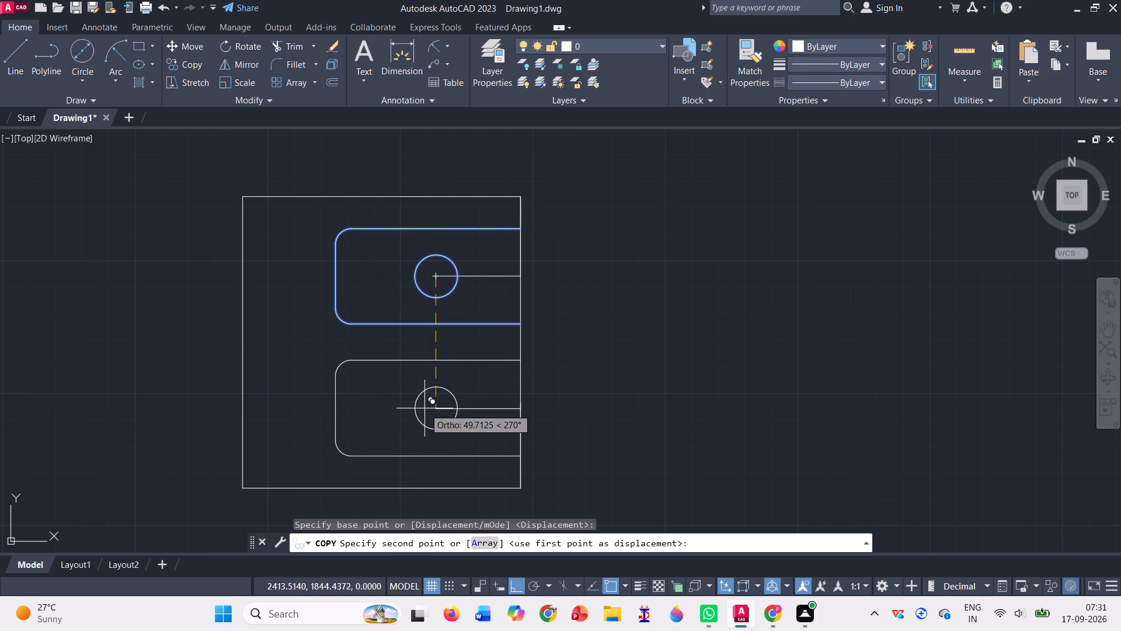
left_click_drag(424, 408, 424, 410)
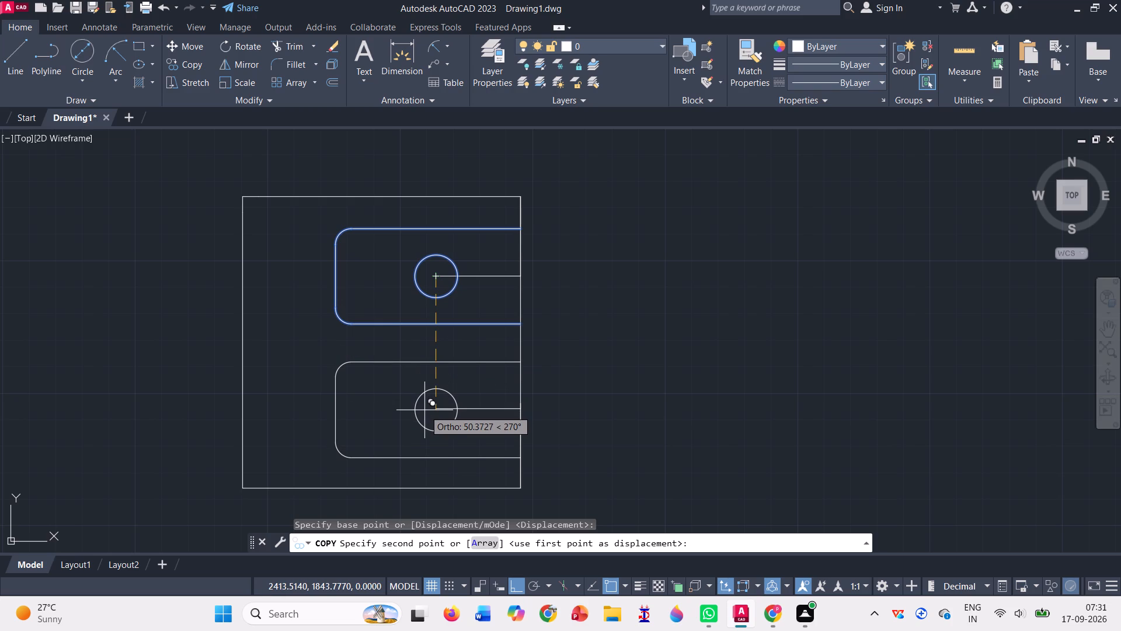
left_click_drag(424, 410, 431, 412)
scroll(424, 410, "up", 3)
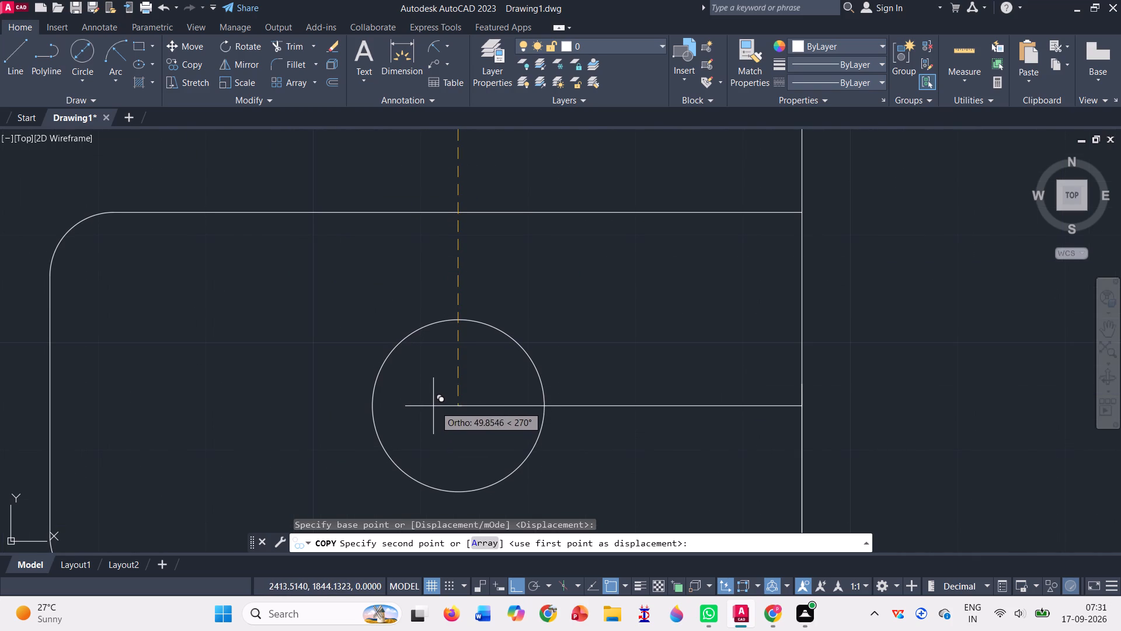
left_click(436, 406)
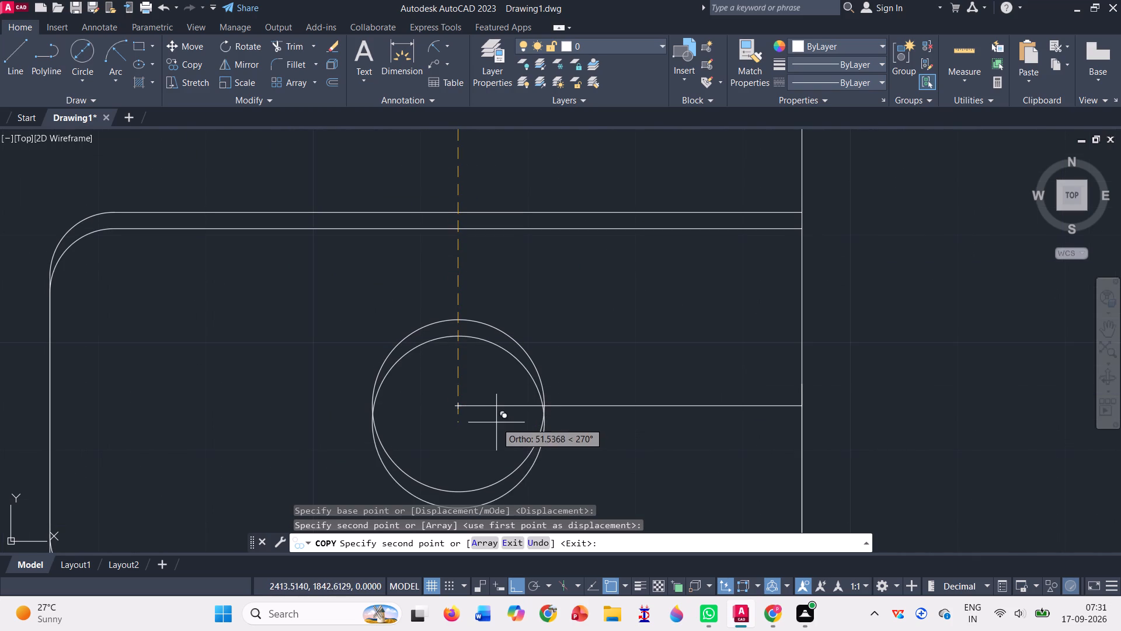
key("Escape")
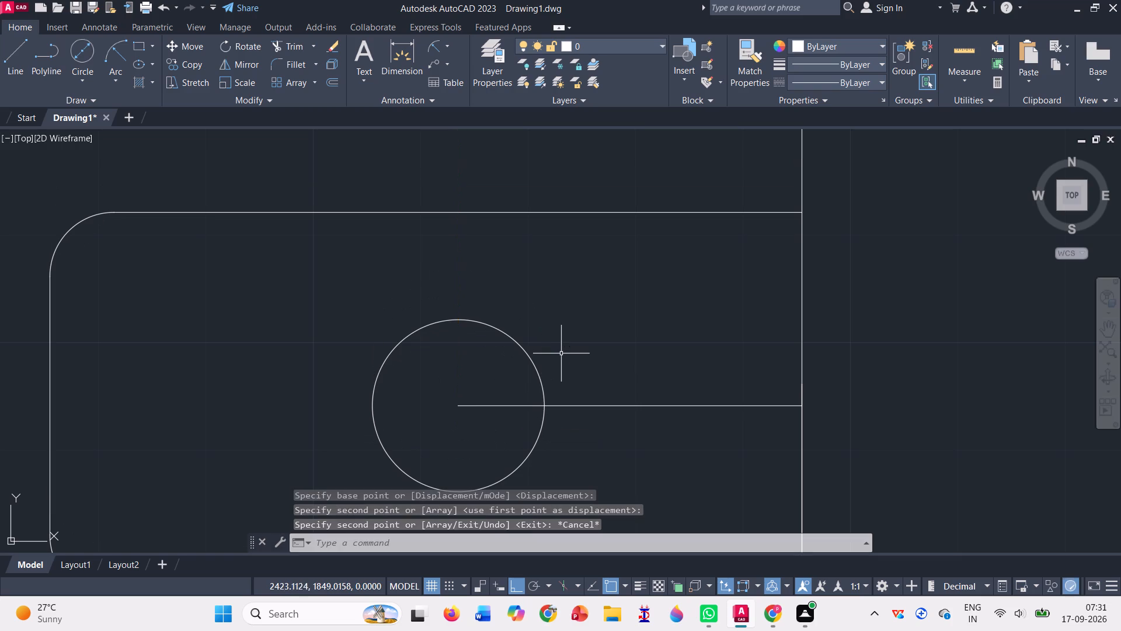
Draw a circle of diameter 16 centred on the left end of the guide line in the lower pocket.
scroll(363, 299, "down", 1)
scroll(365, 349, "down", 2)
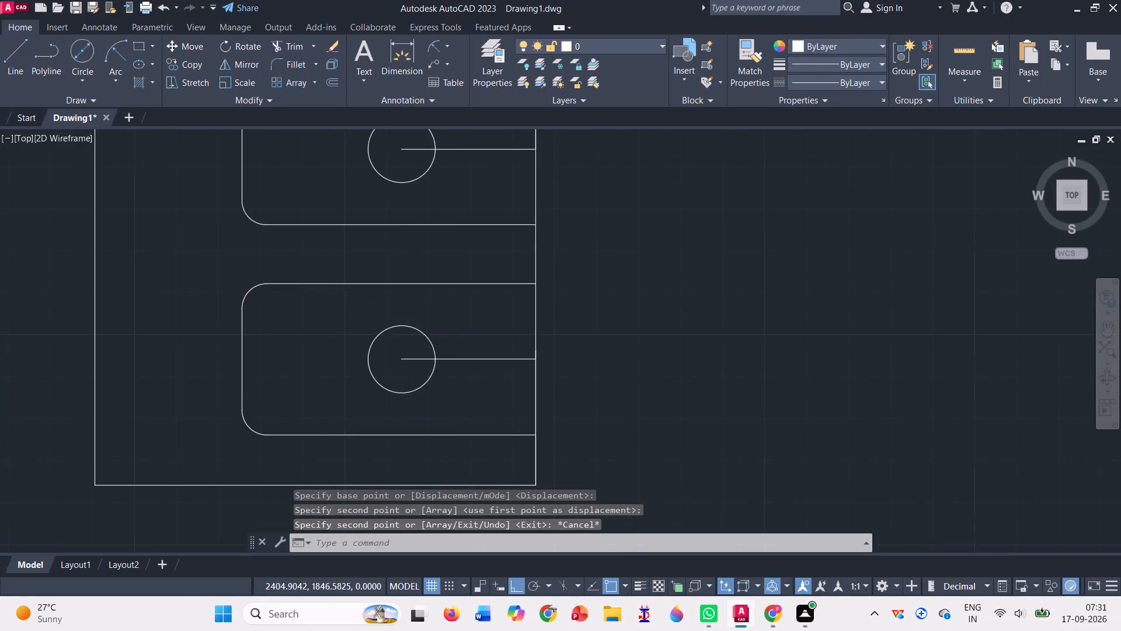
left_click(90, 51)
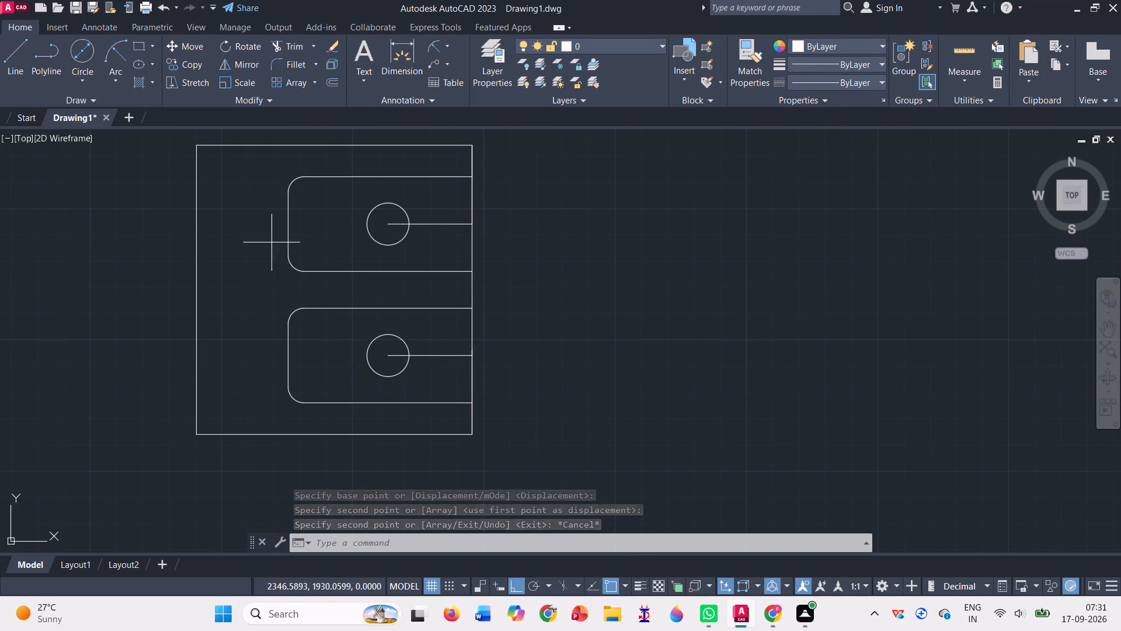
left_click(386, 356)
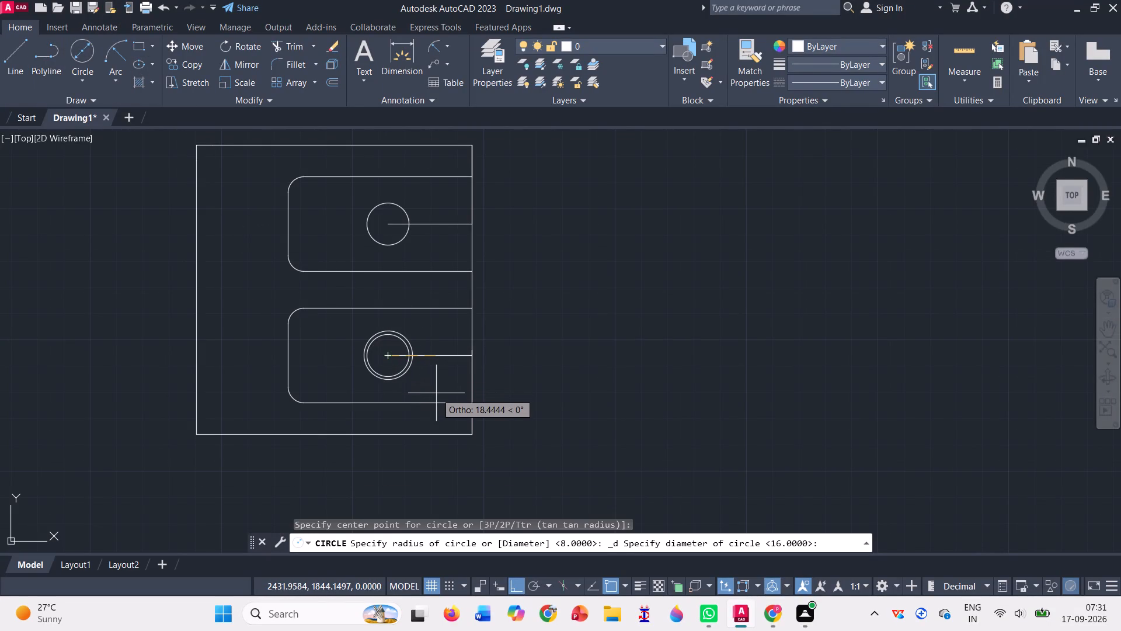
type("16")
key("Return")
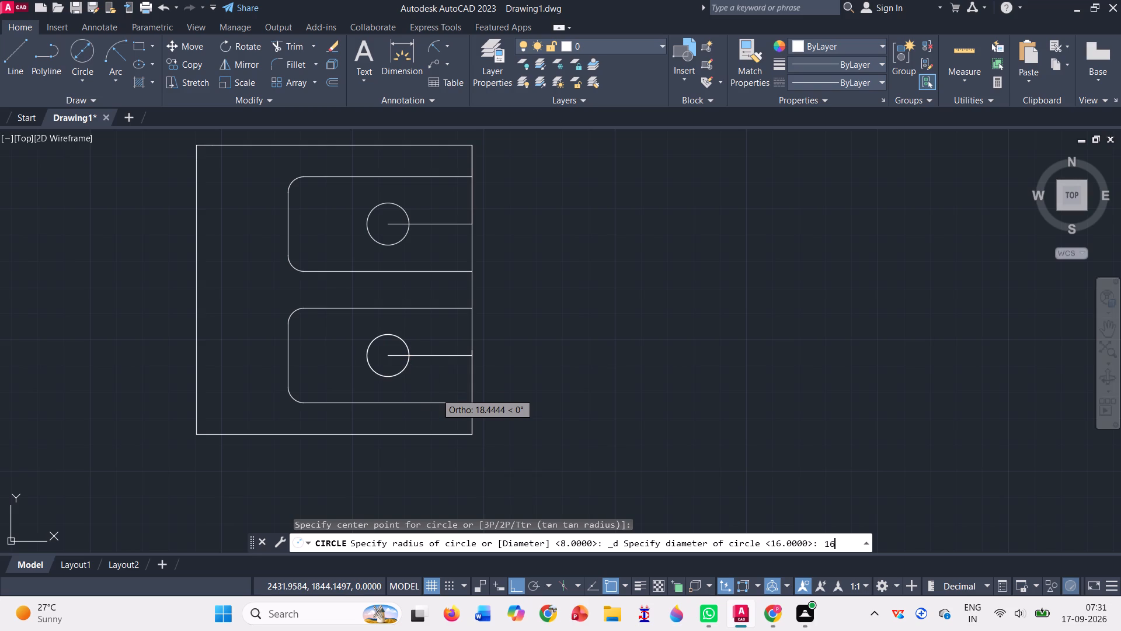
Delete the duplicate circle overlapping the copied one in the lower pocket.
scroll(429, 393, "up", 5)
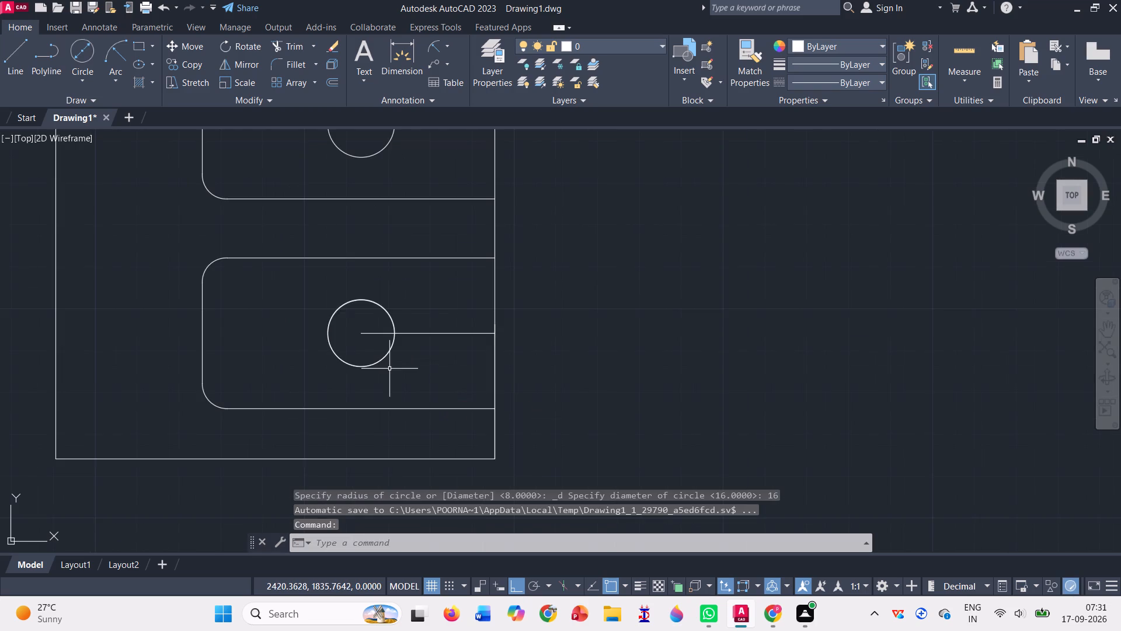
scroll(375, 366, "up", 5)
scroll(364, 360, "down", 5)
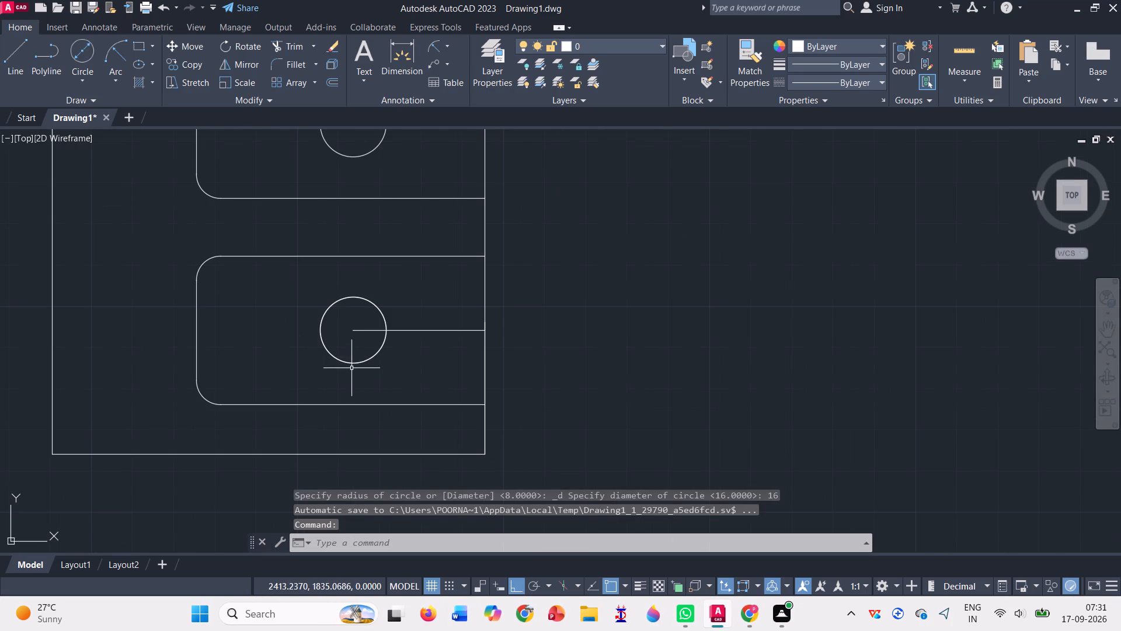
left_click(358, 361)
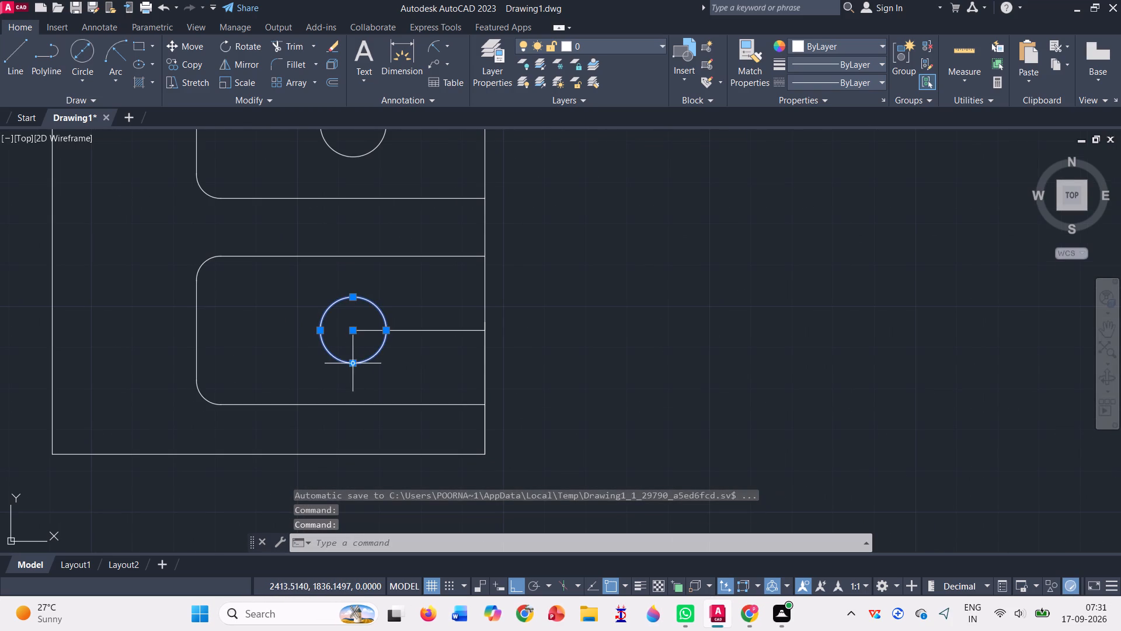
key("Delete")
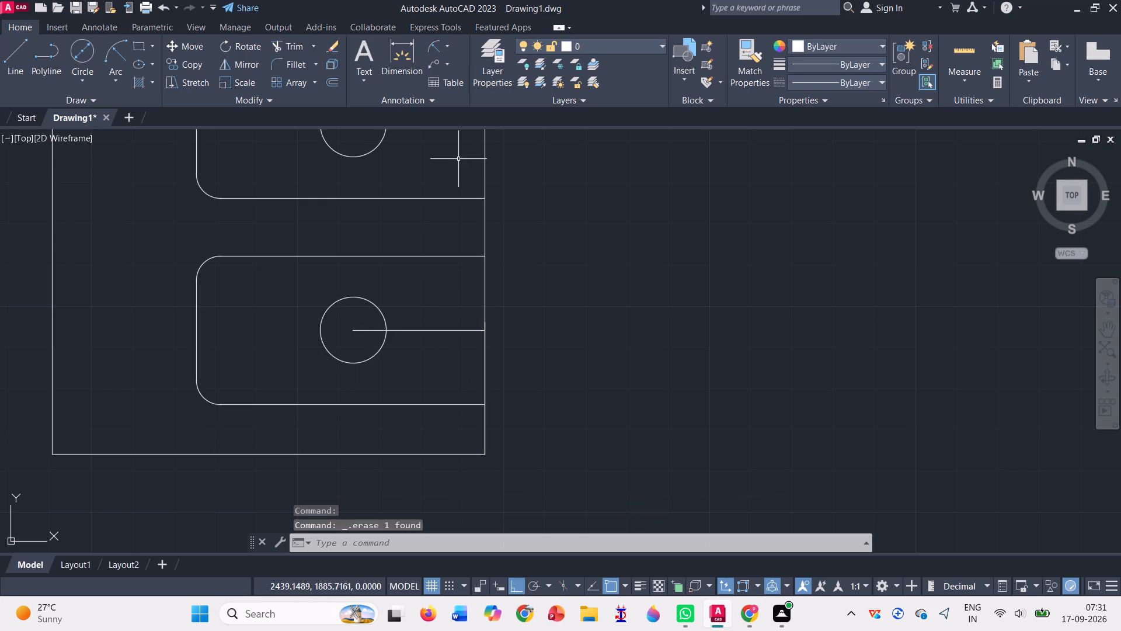
Draw a guide line 55 long straight up from the outer rectangle's bottom-left corner along its left edge.
scroll(479, 216, "down", 2)
scroll(316, 133, "up", 2)
scroll(318, 159, "down", 1)
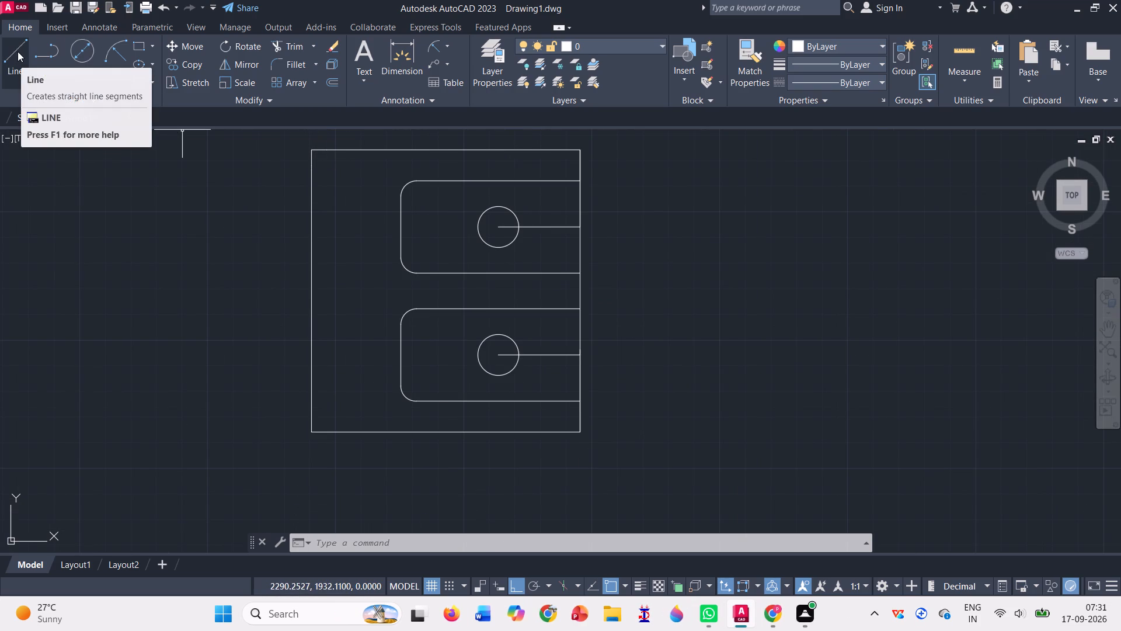
left_click(18, 51)
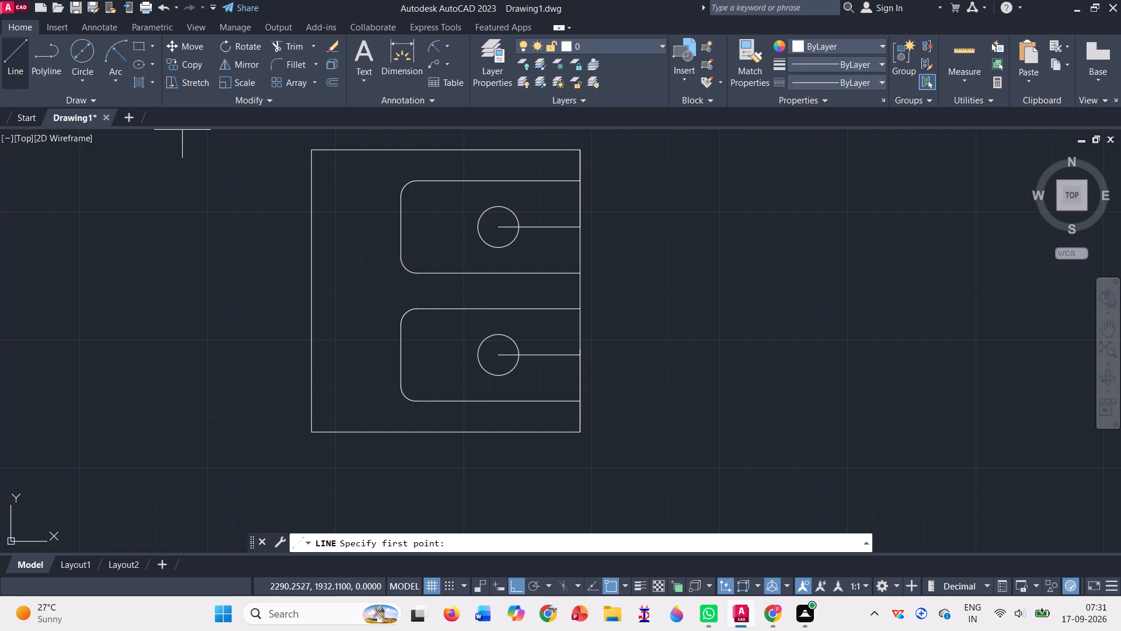
left_click(315, 433)
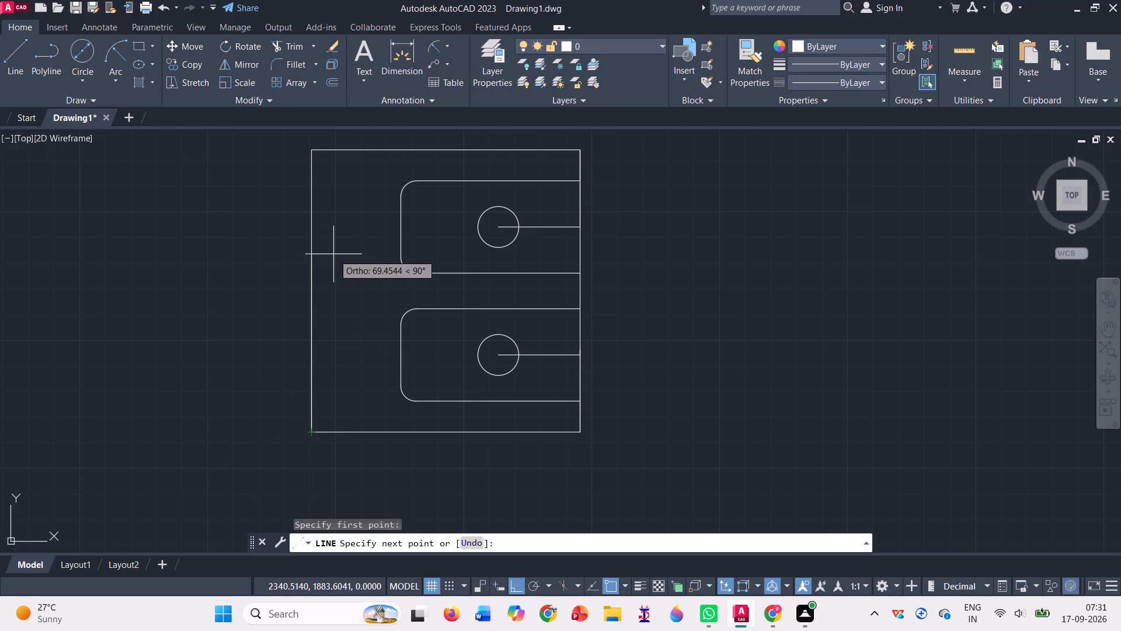
type("55")
key("Return")
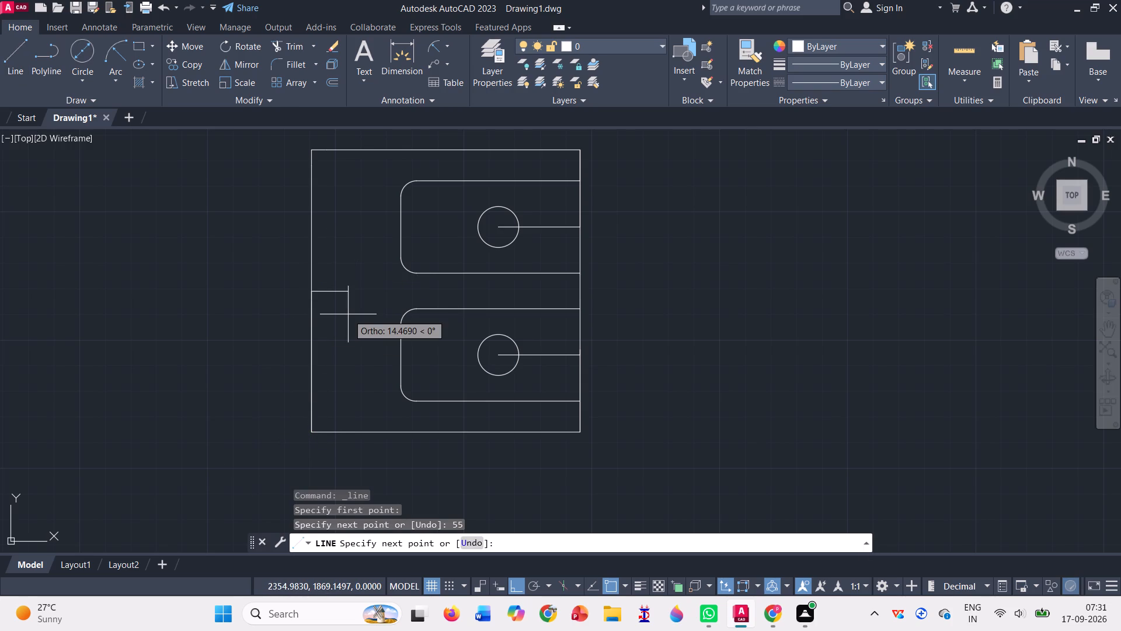
key("Escape")
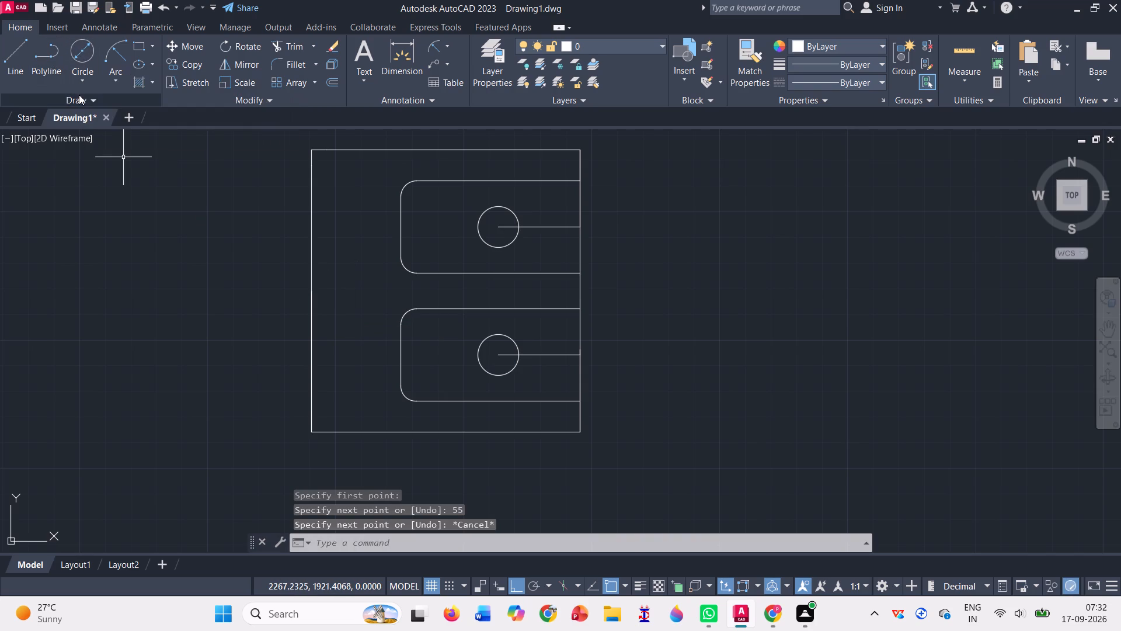
Draw two concentric circles of radius 20 and 32 centred on the upper end of the 55-long guide line.
left_click(86, 81)
left_click(106, 108)
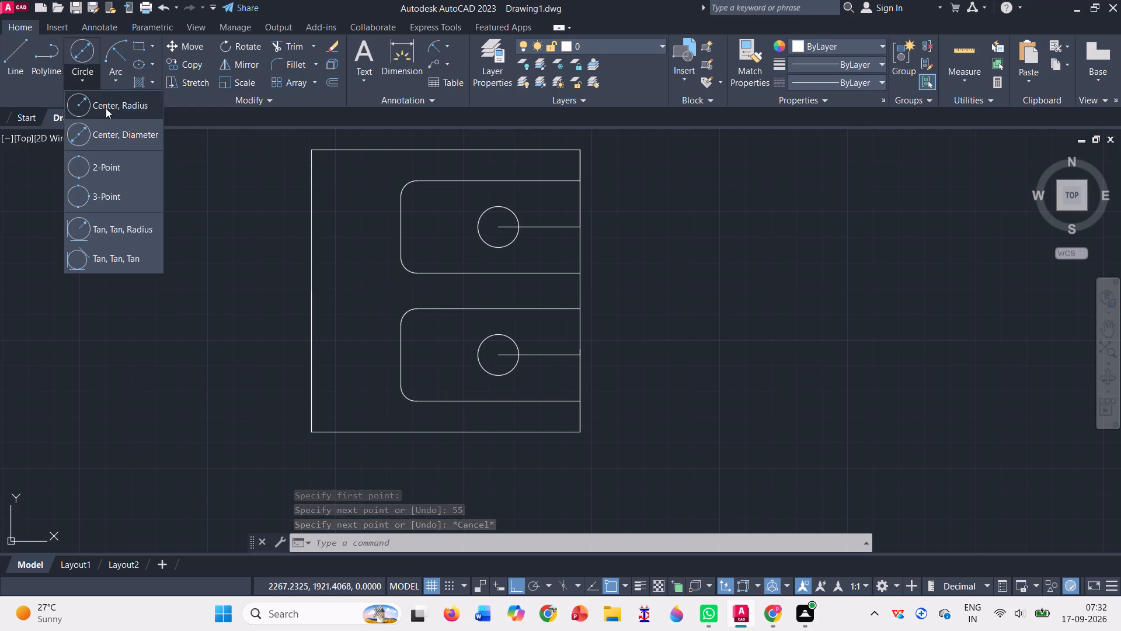
left_click(88, 51)
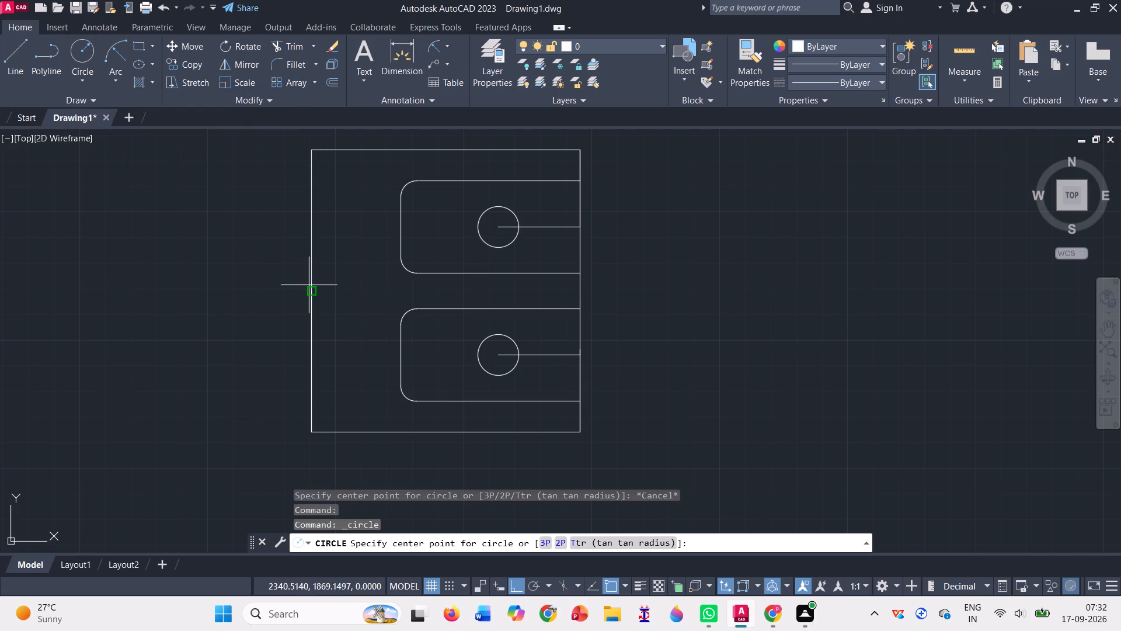
left_click(311, 294)
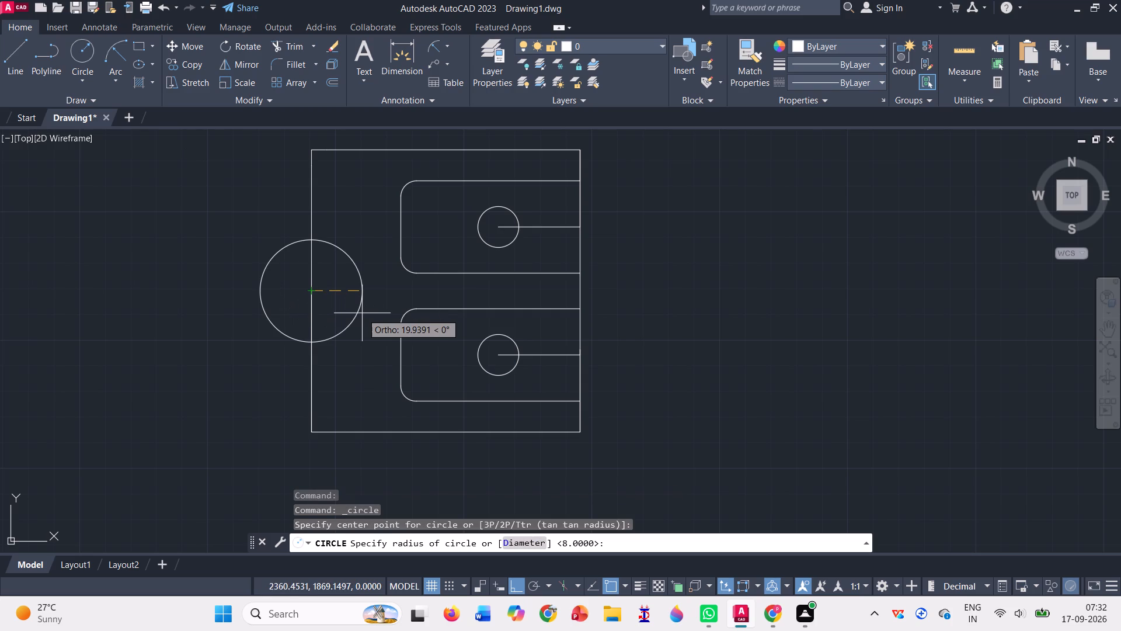
type("20")
key("Return")
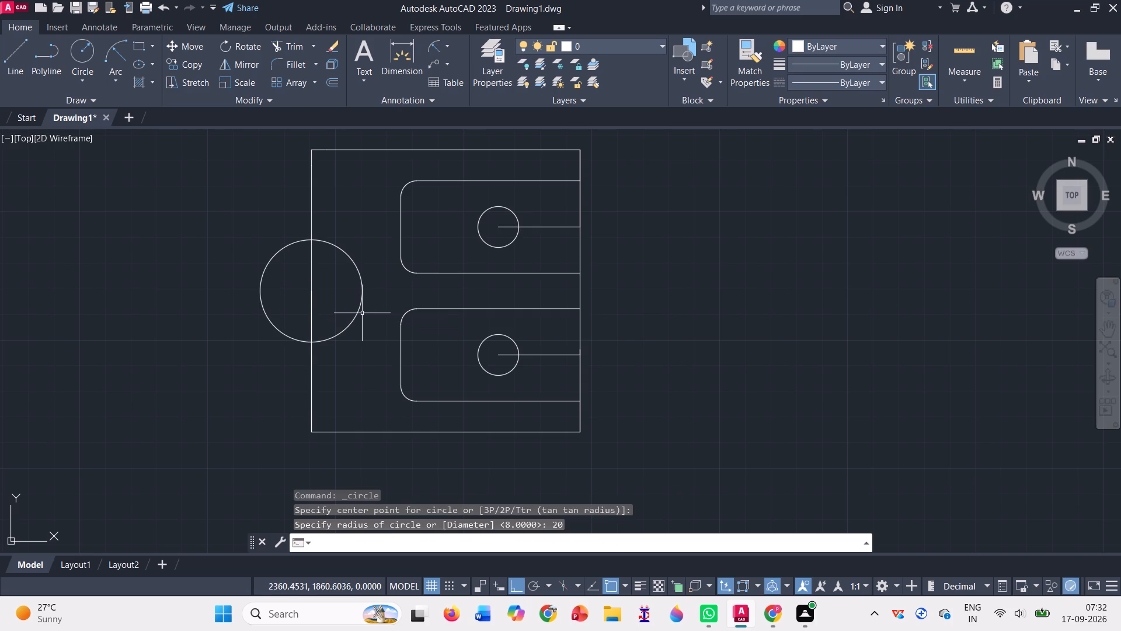
left_click(68, 48)
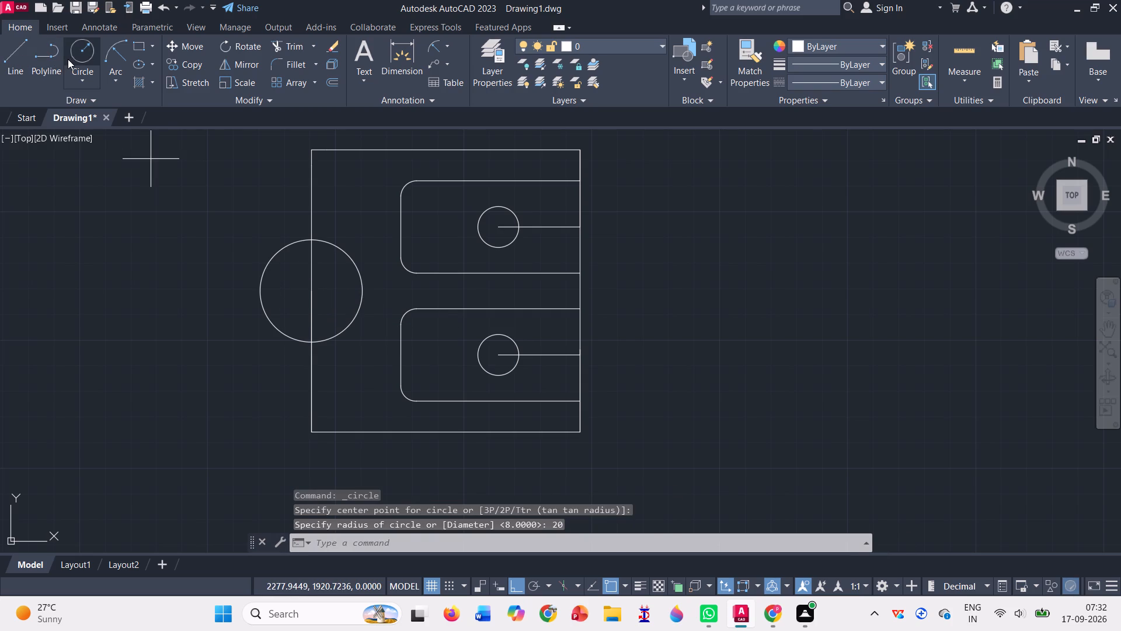
left_click(315, 287)
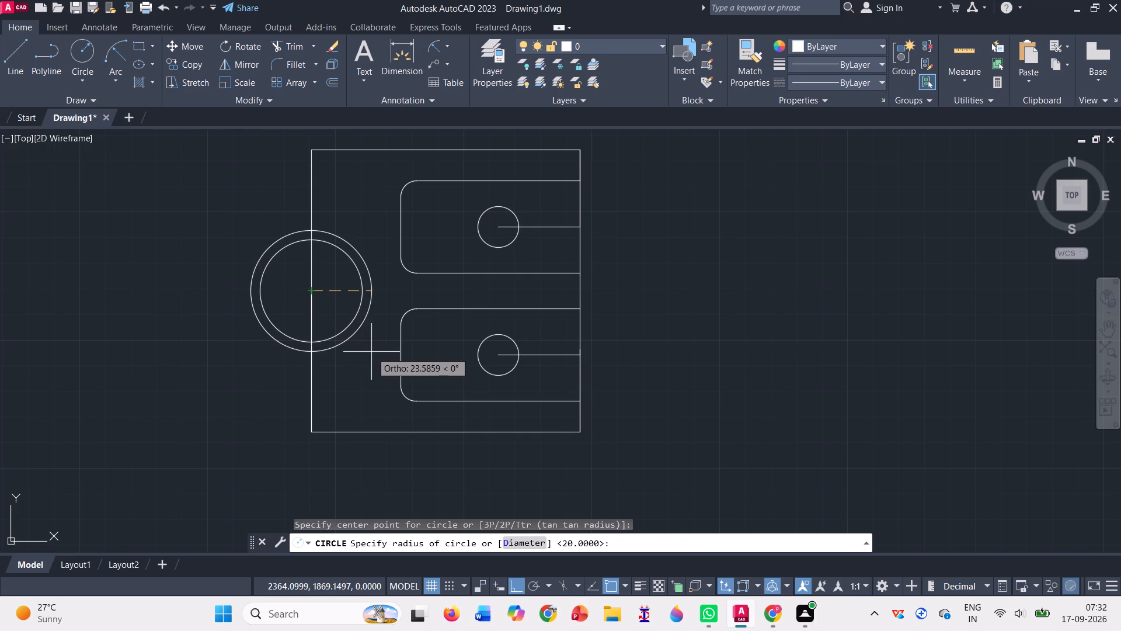
type("32")
key("Return")
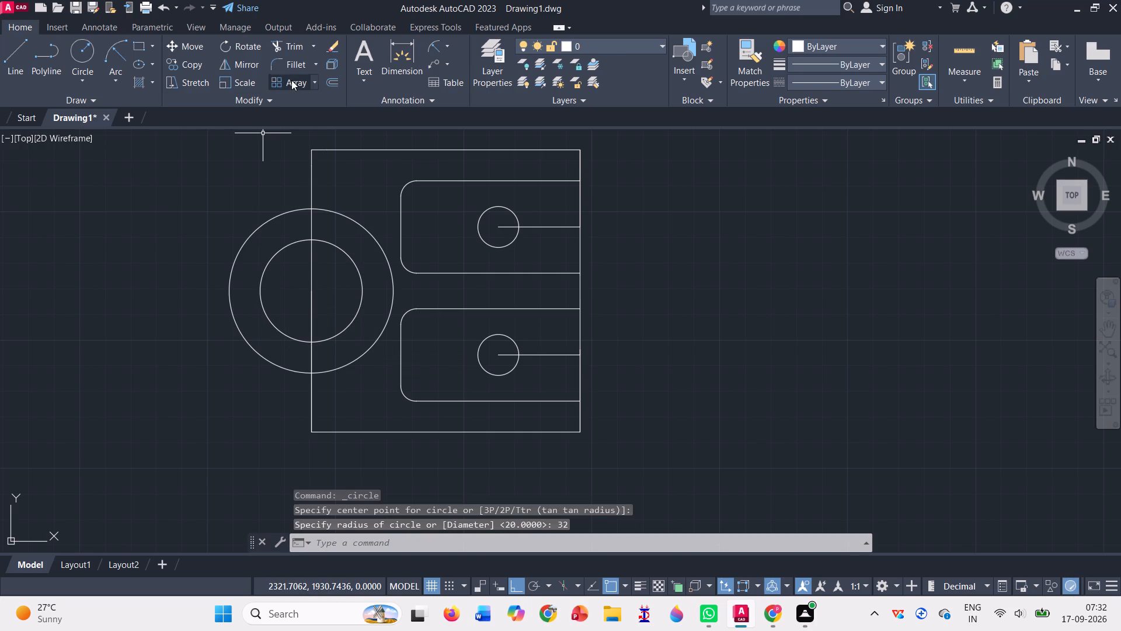
Trim away both circles' halves outside the rectangle and the left-edge lines spanning the inner radius-20 arc.
left_click(292, 50)
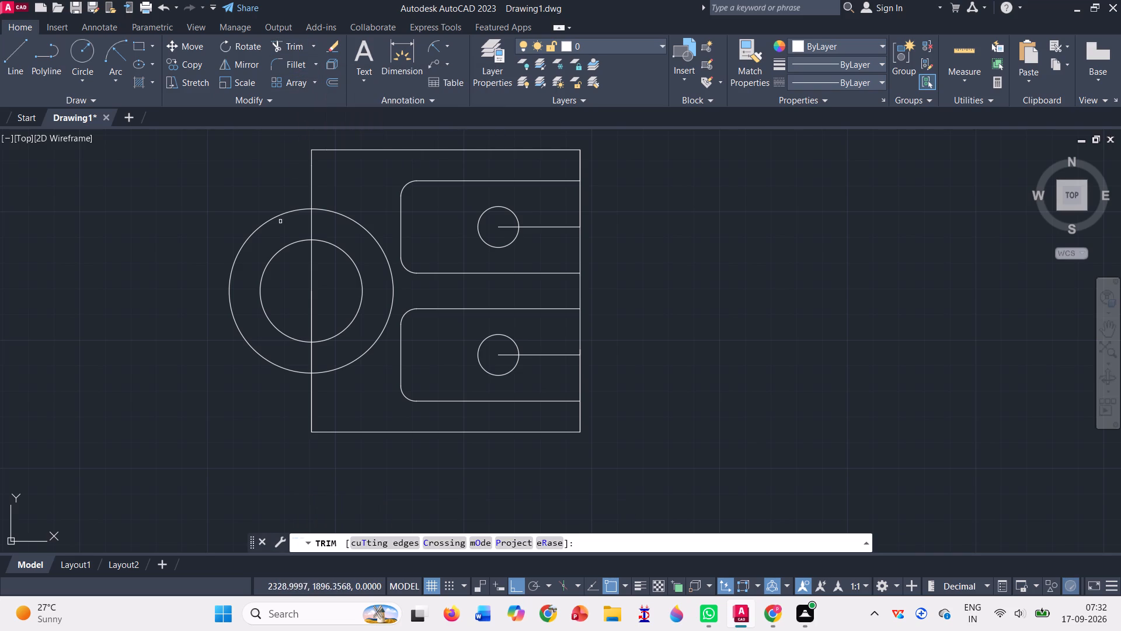
left_click_drag(263, 196, 275, 303)
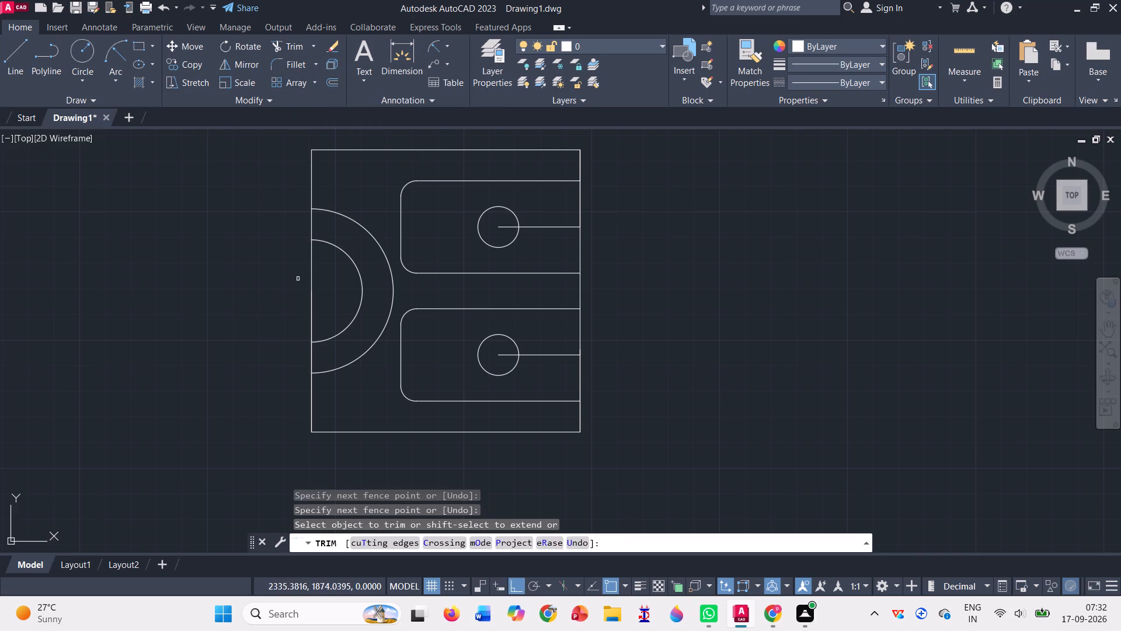
left_click_drag(298, 279, 340, 289)
left_click_drag(283, 312, 333, 300)
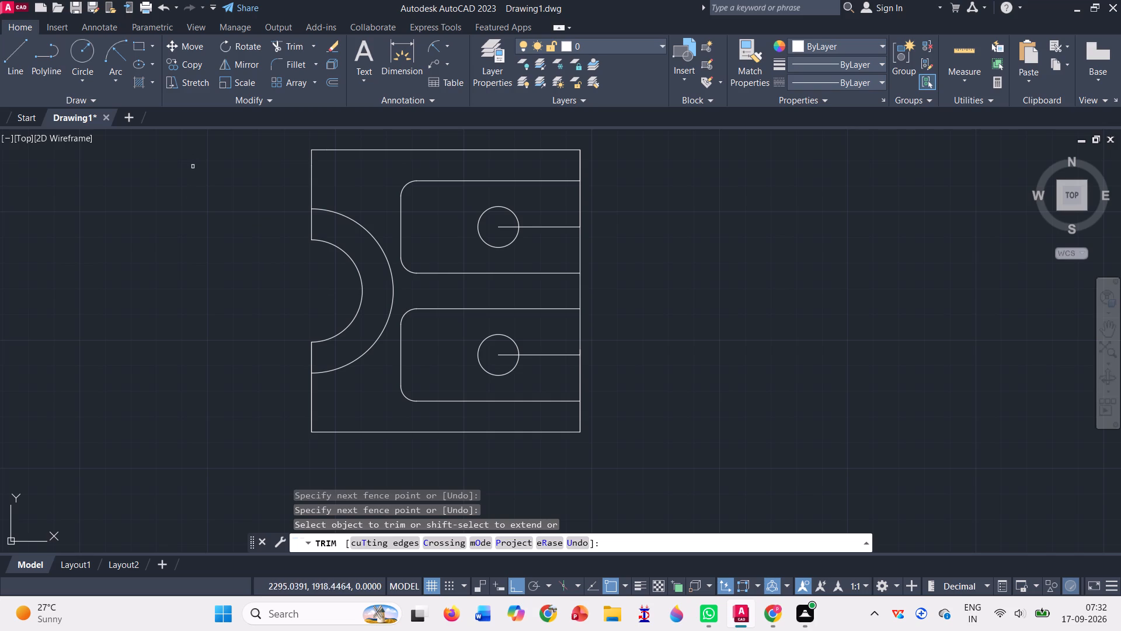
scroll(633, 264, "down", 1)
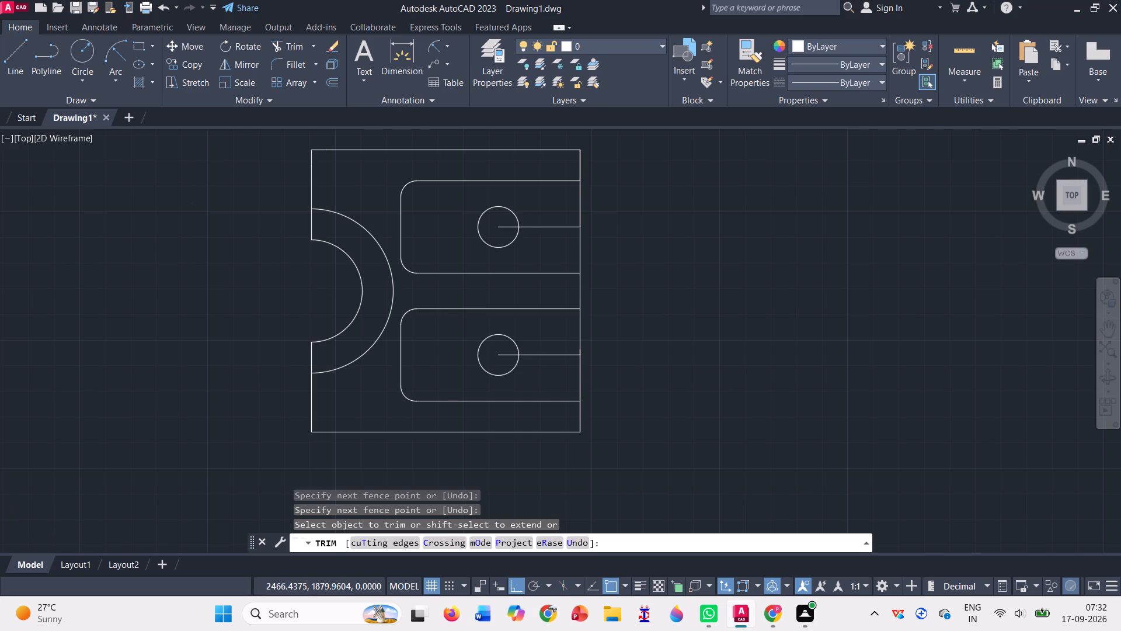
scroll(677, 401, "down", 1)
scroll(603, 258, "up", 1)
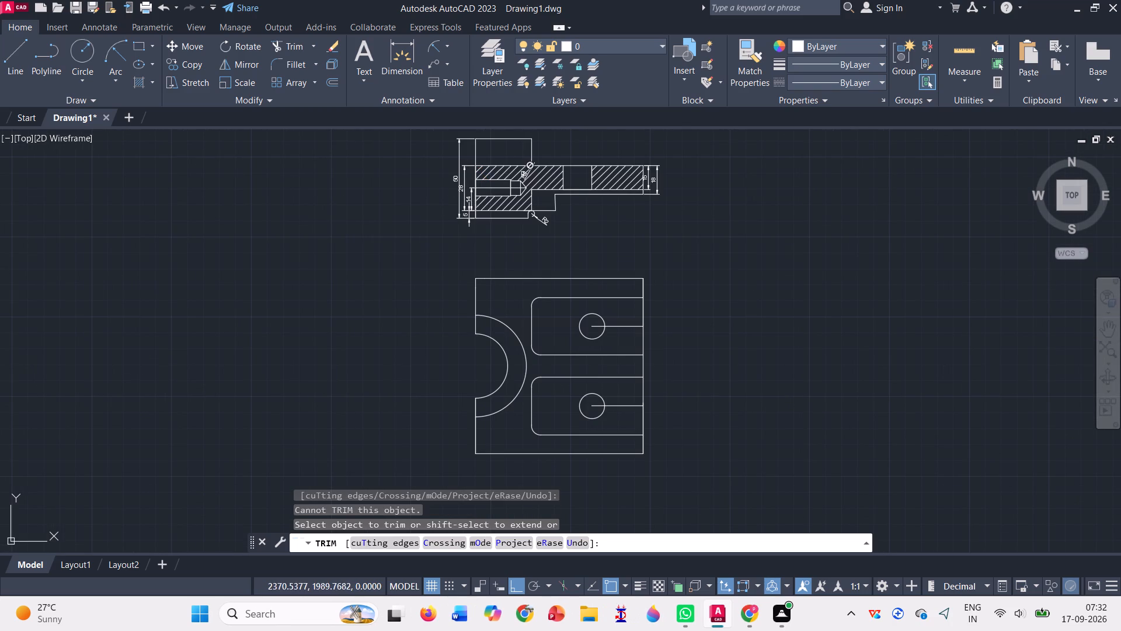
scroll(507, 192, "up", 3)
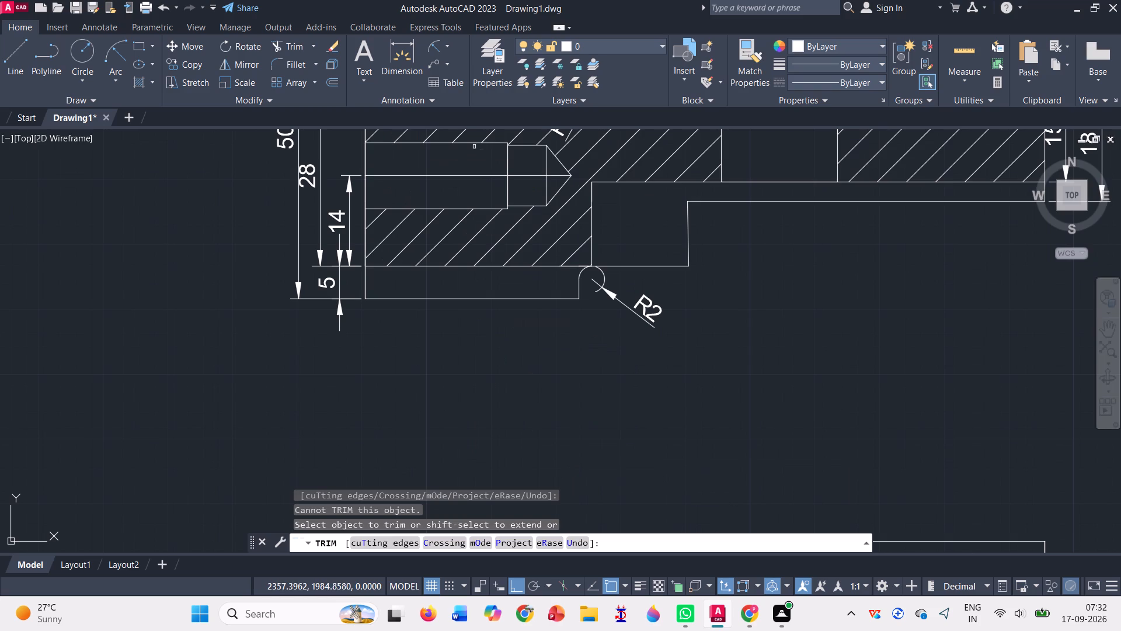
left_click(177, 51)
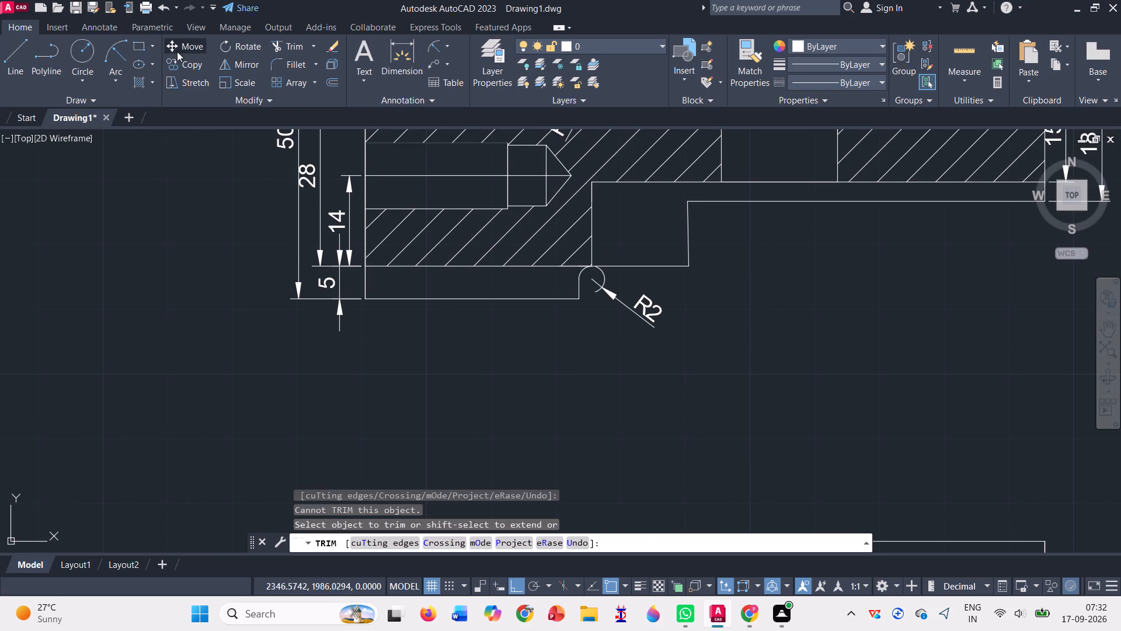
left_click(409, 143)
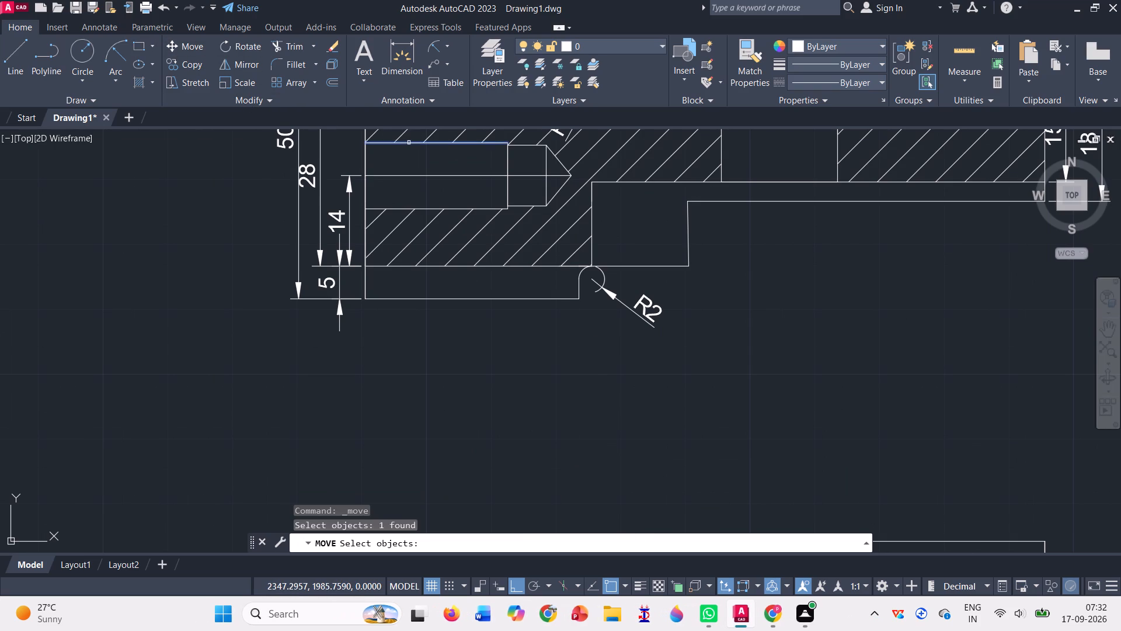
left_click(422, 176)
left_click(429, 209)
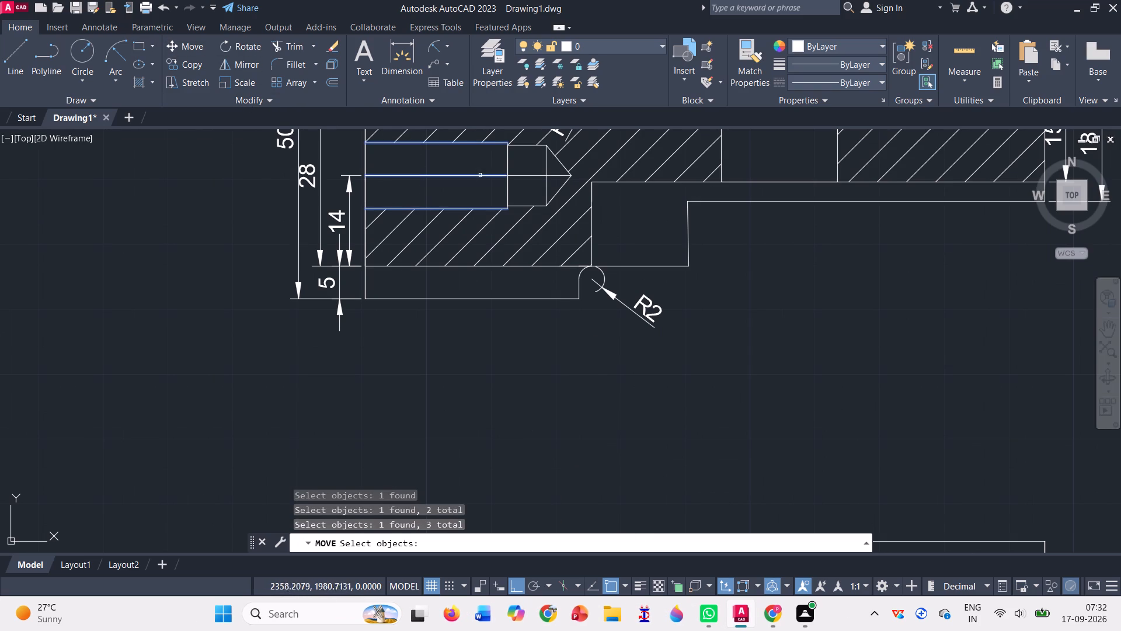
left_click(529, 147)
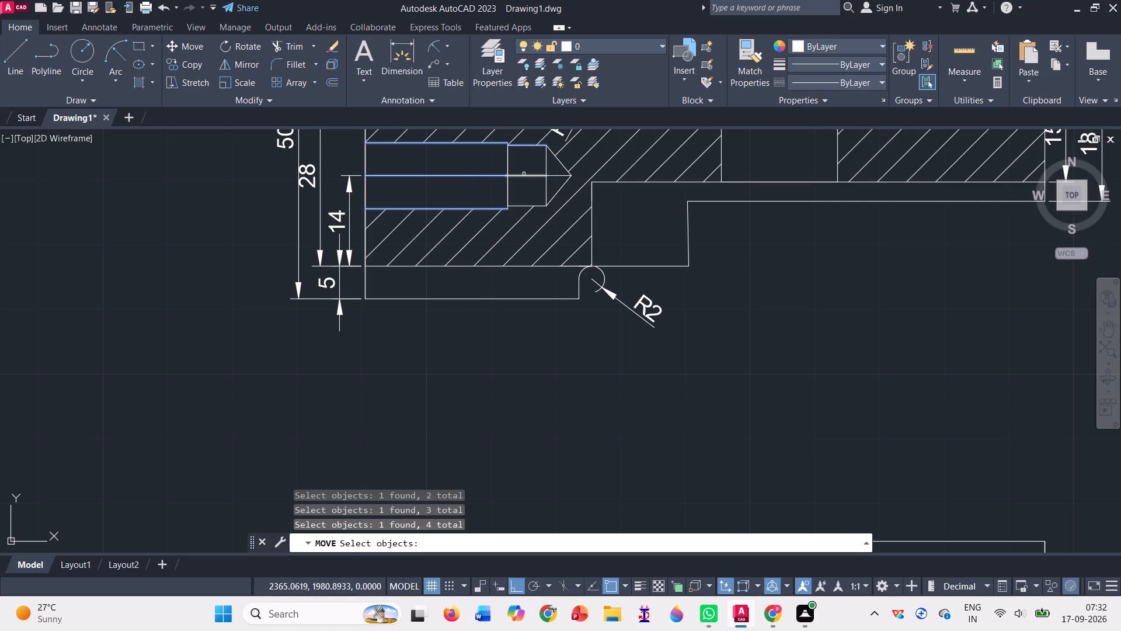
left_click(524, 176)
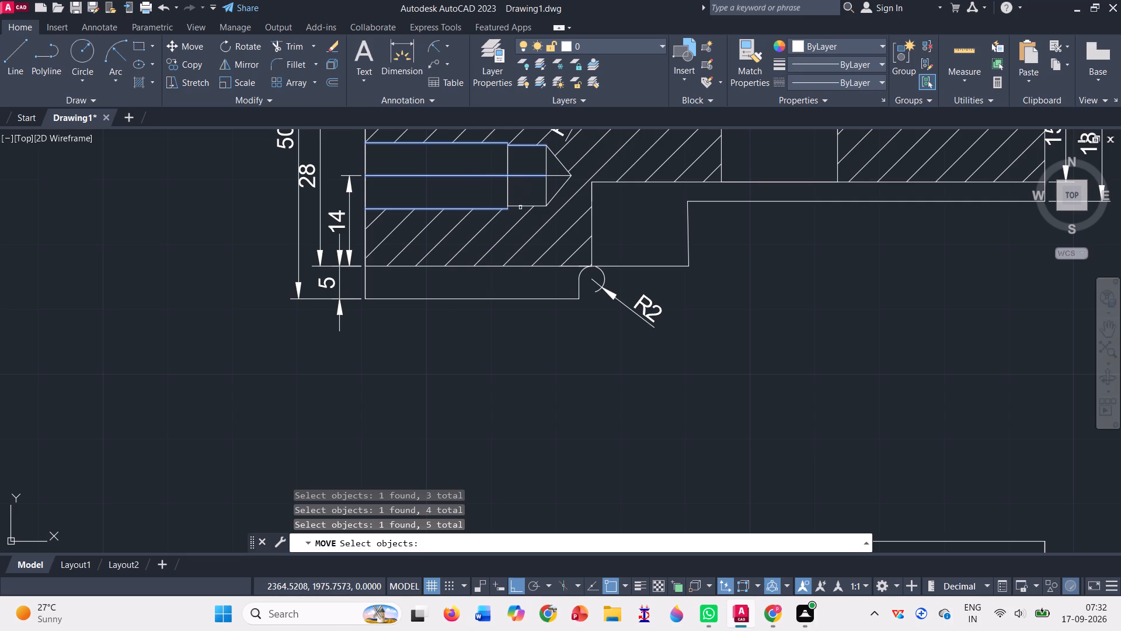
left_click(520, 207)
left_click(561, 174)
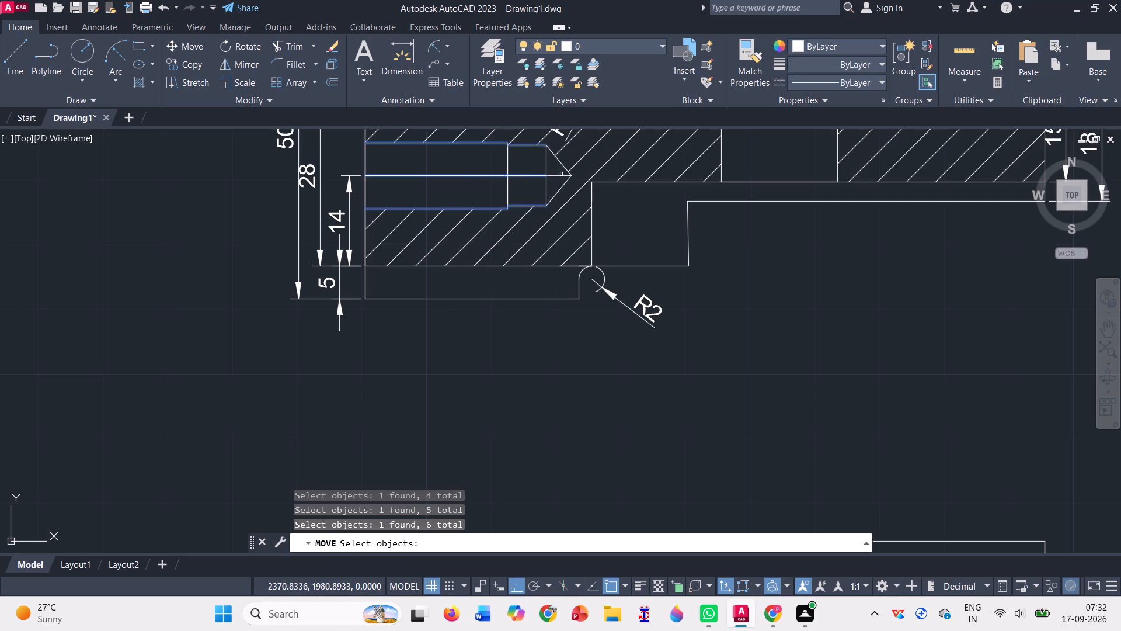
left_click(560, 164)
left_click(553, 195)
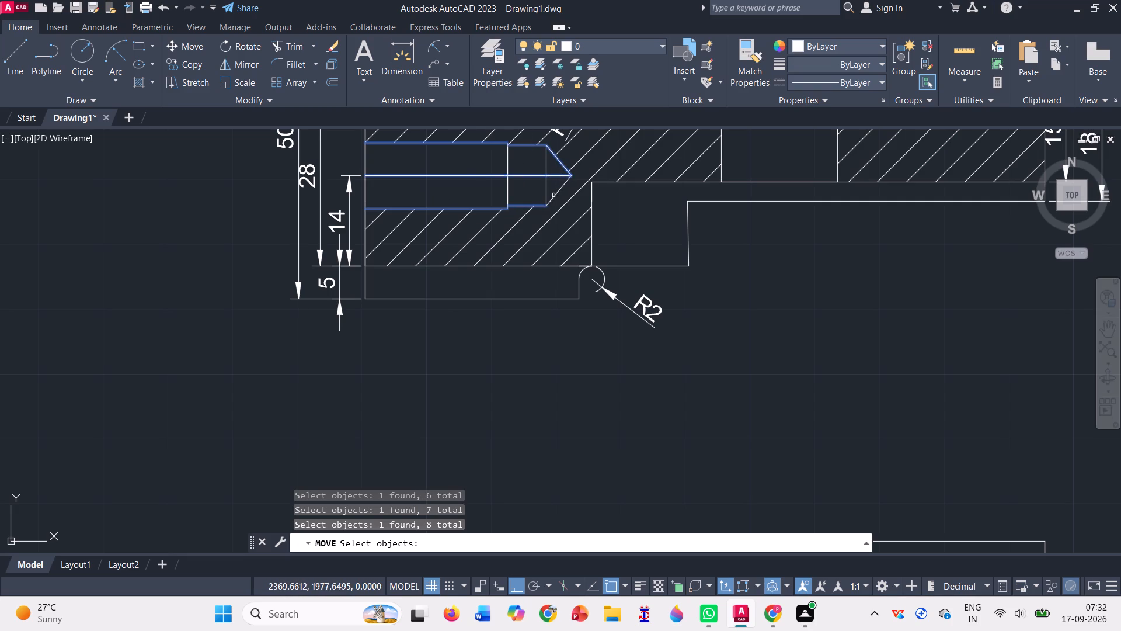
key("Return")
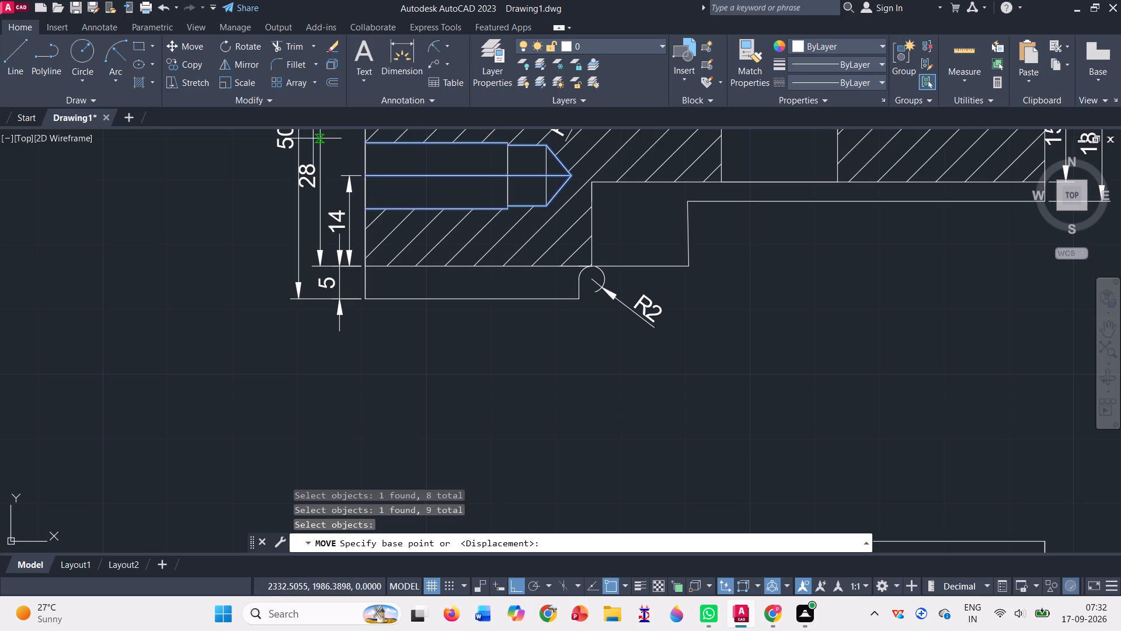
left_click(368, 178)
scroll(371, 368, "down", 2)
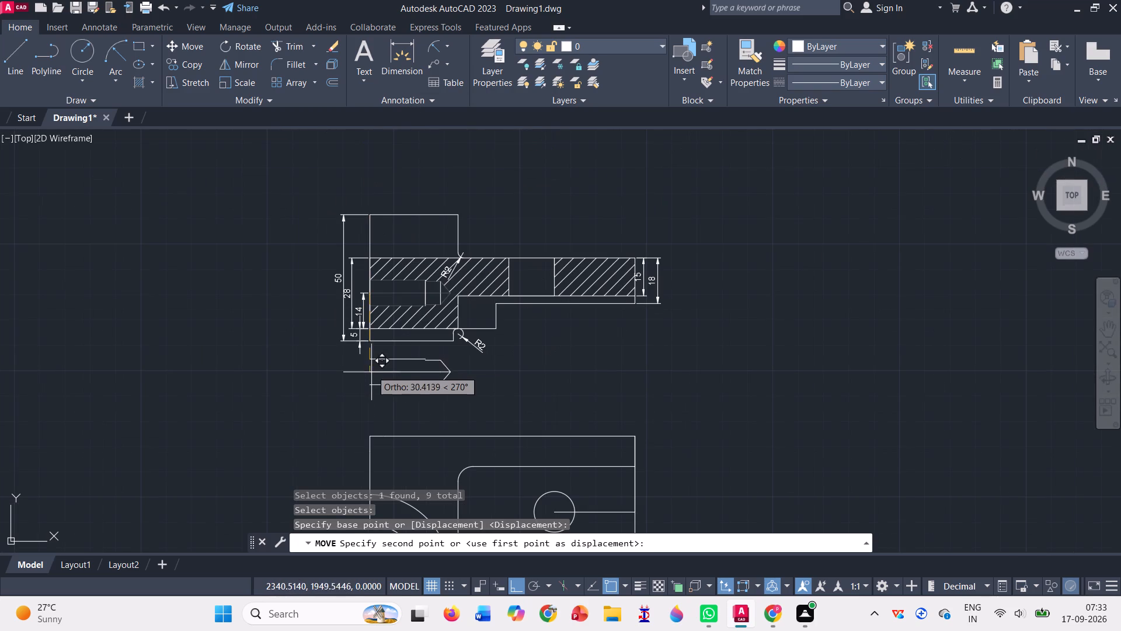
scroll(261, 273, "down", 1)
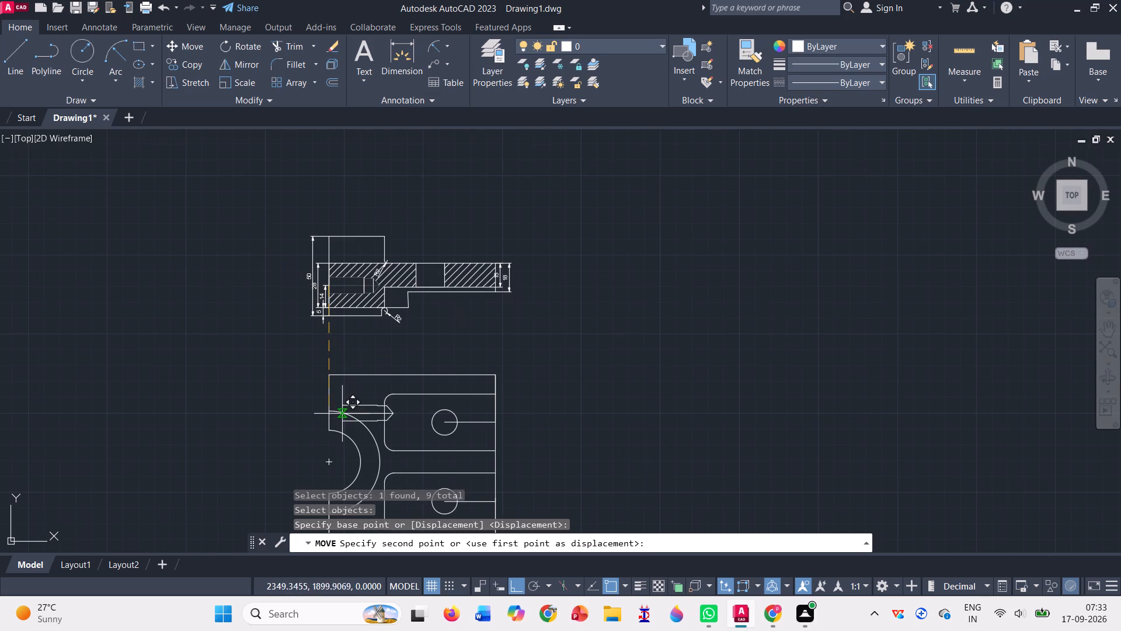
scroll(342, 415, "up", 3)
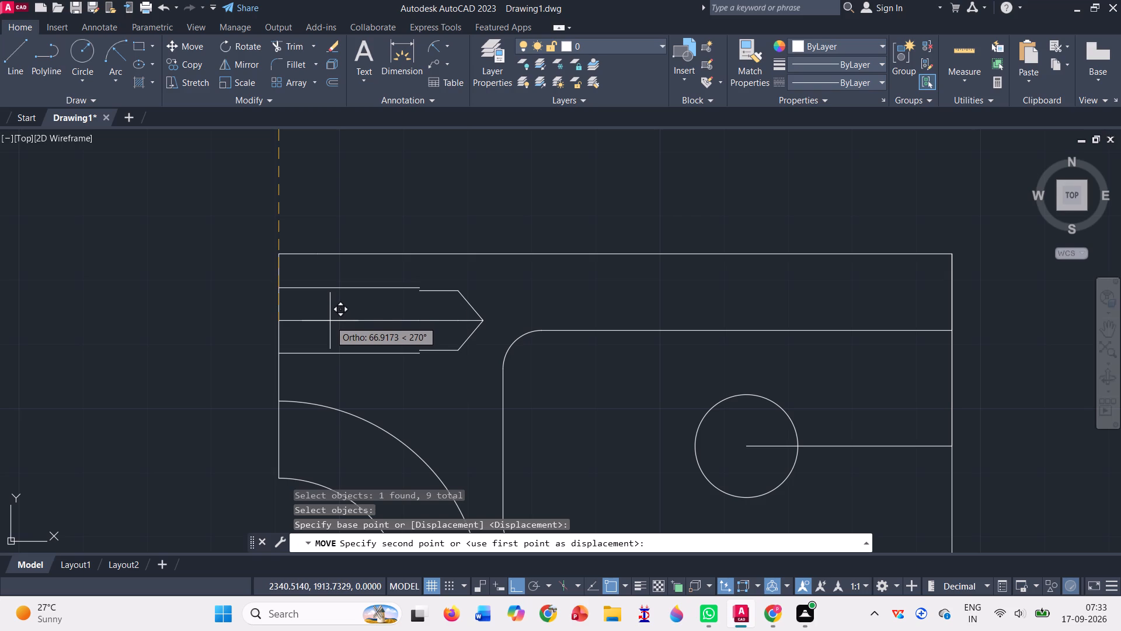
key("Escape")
Draw a line 13 straight up from the outer rectangle's bottom-left corner, continuing about 23 horizontally into the view.
scroll(244, 235, "down", 3)
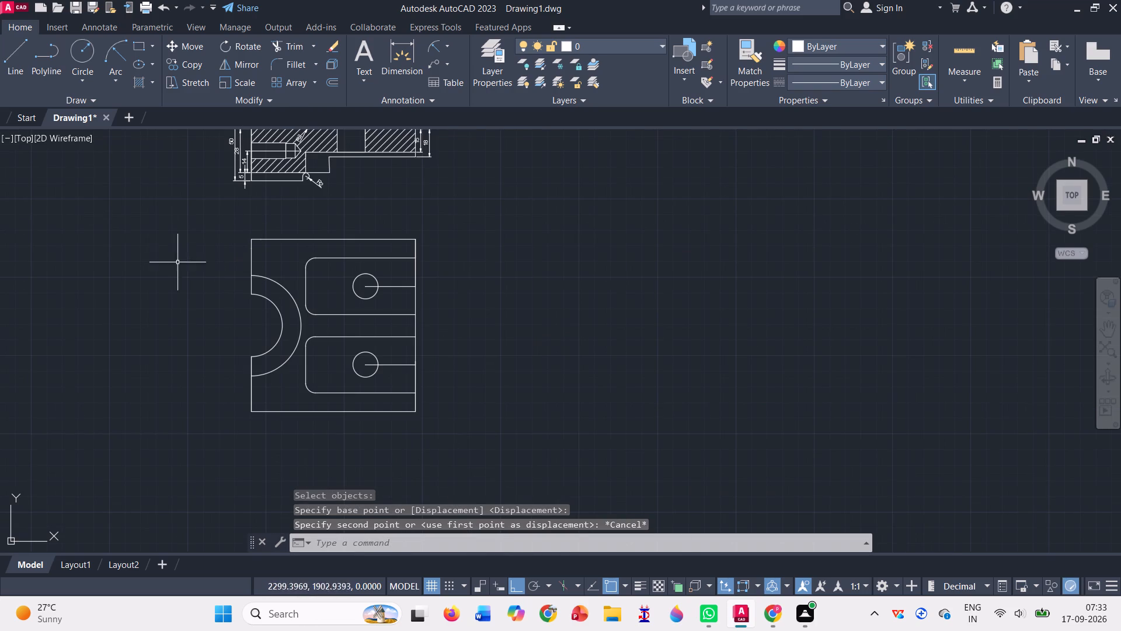
left_click(20, 65)
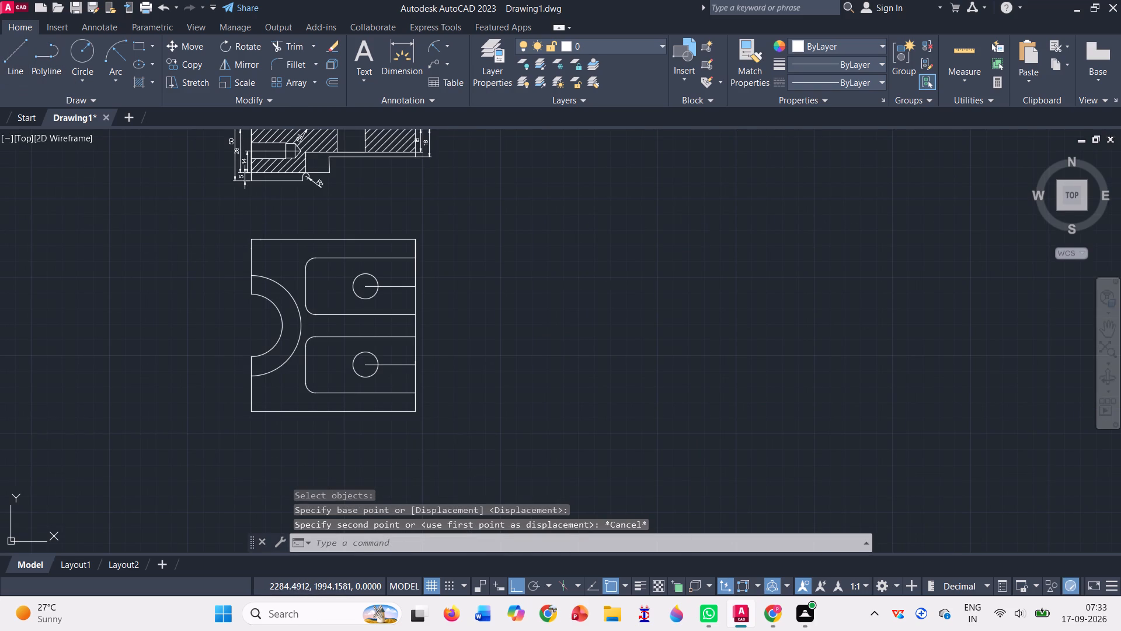
left_click(256, 412)
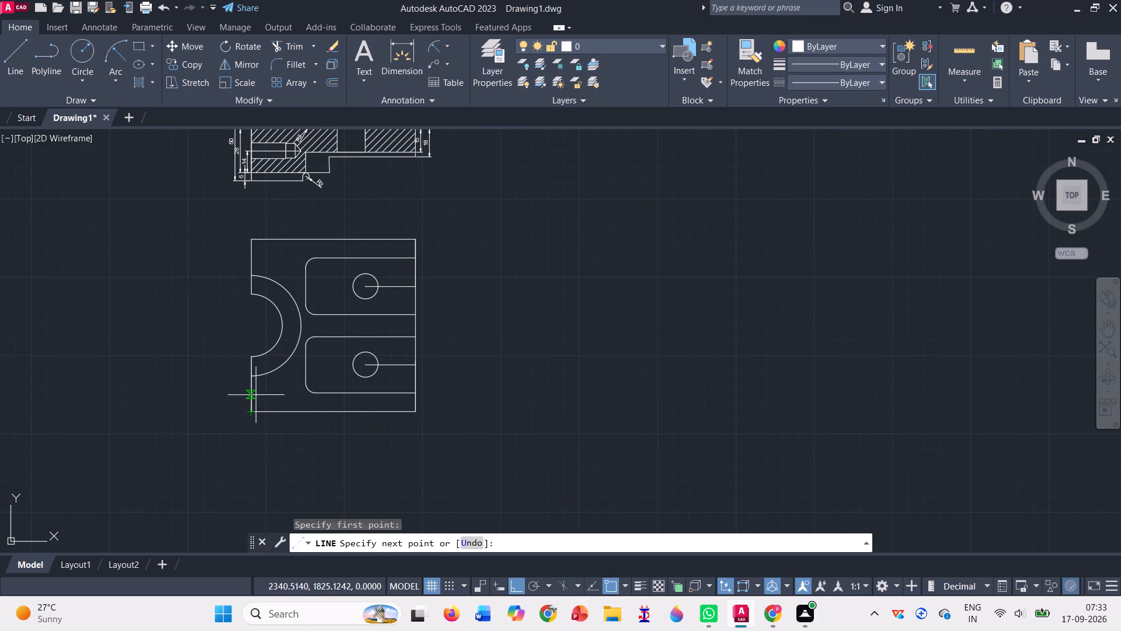
type("13")
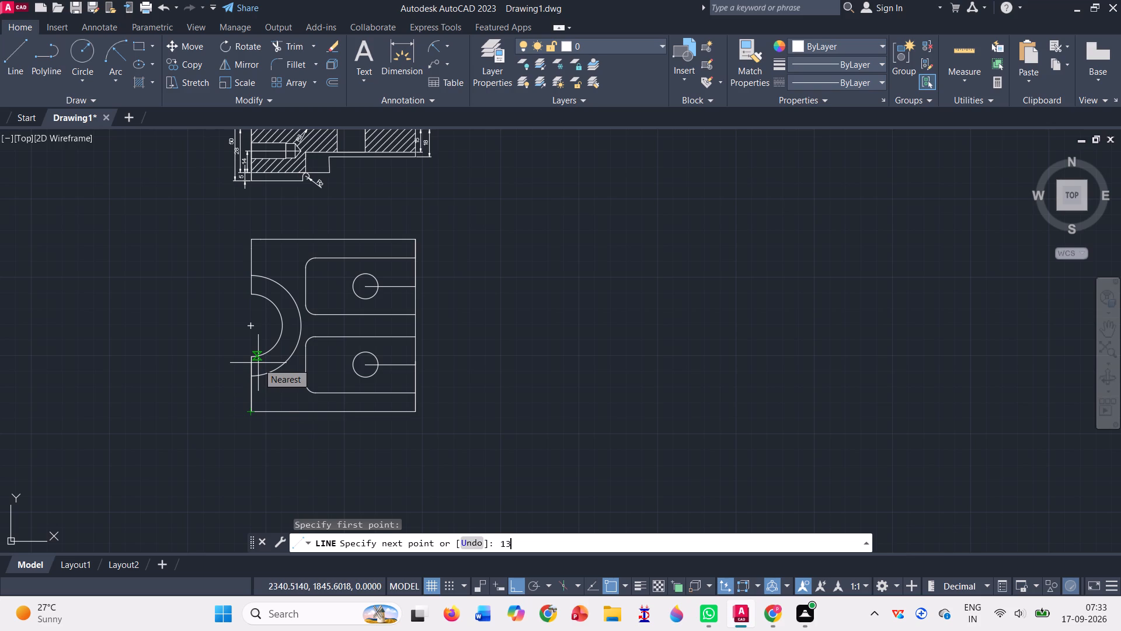
key("Return")
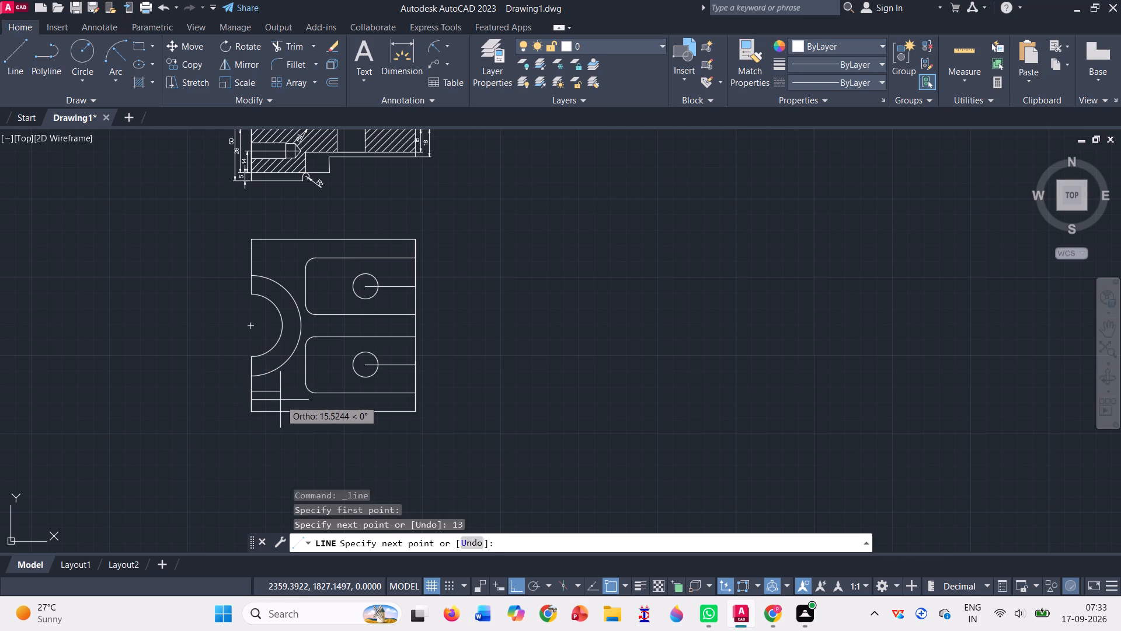
left_click(287, 397)
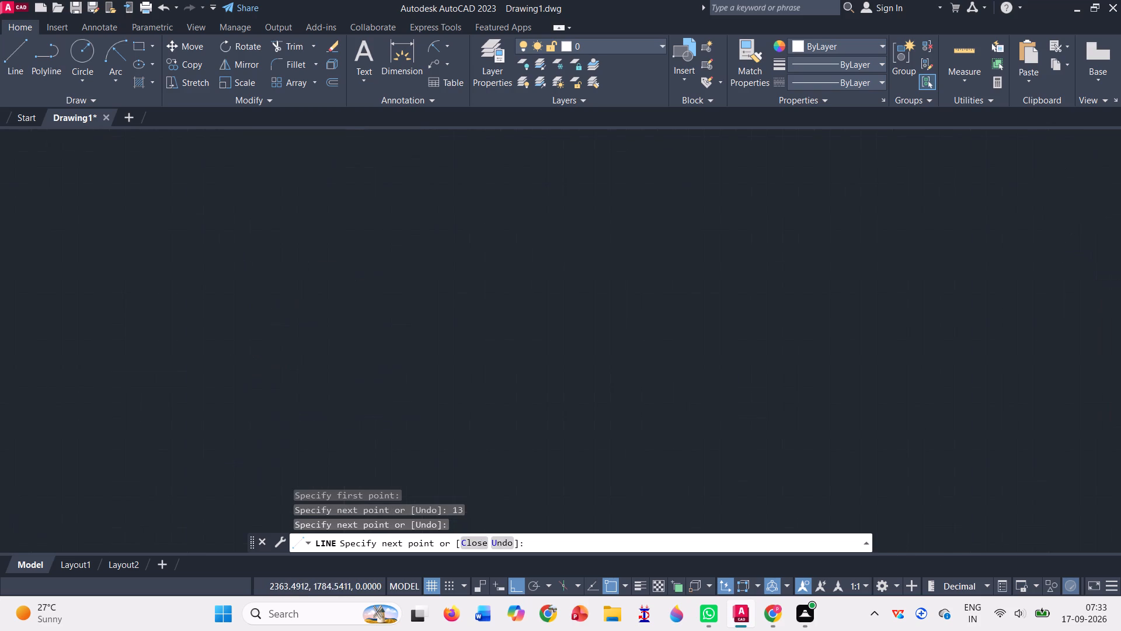
key("Escape")
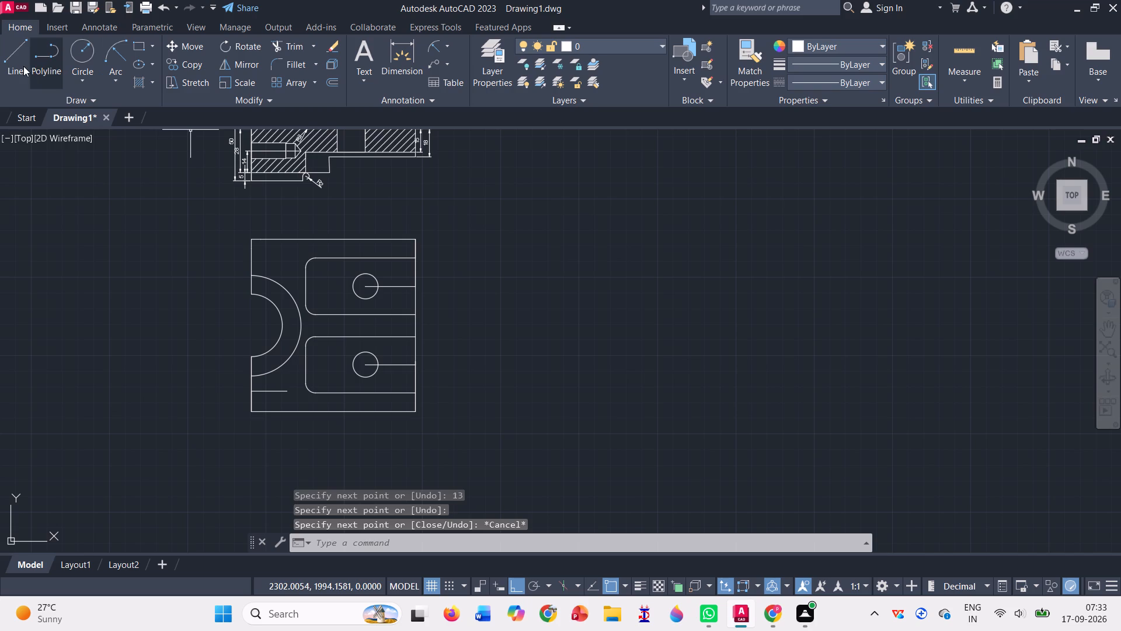
Draw a line 97 straight up from the rectangle's bottom-left corner, continuing about 21 horizontally into the view.
left_click(23, 66)
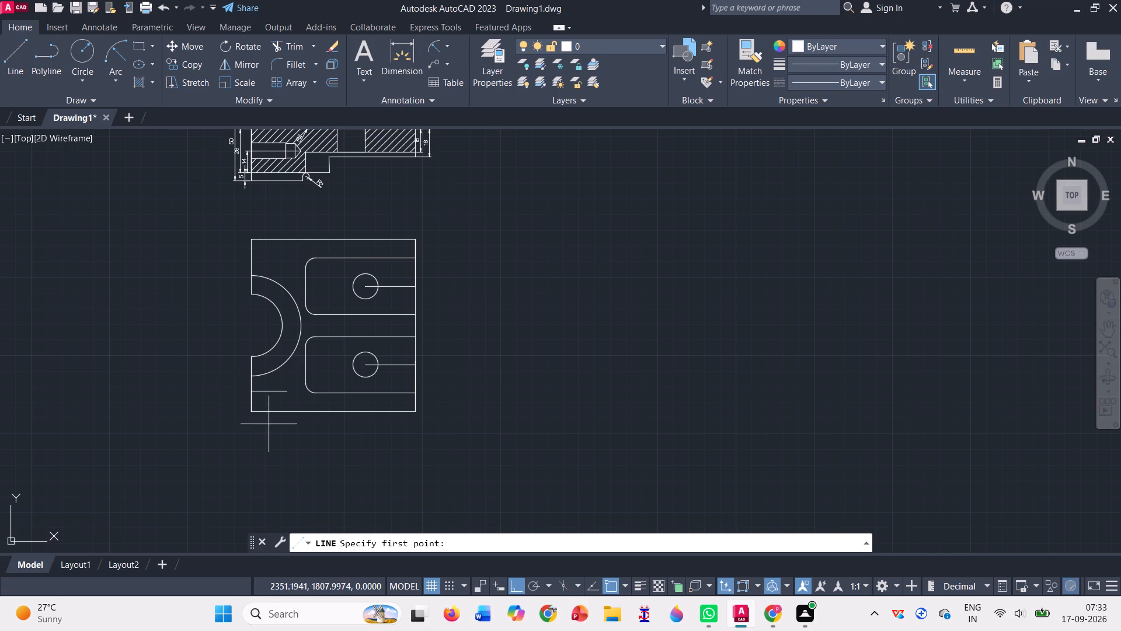
left_click(252, 411)
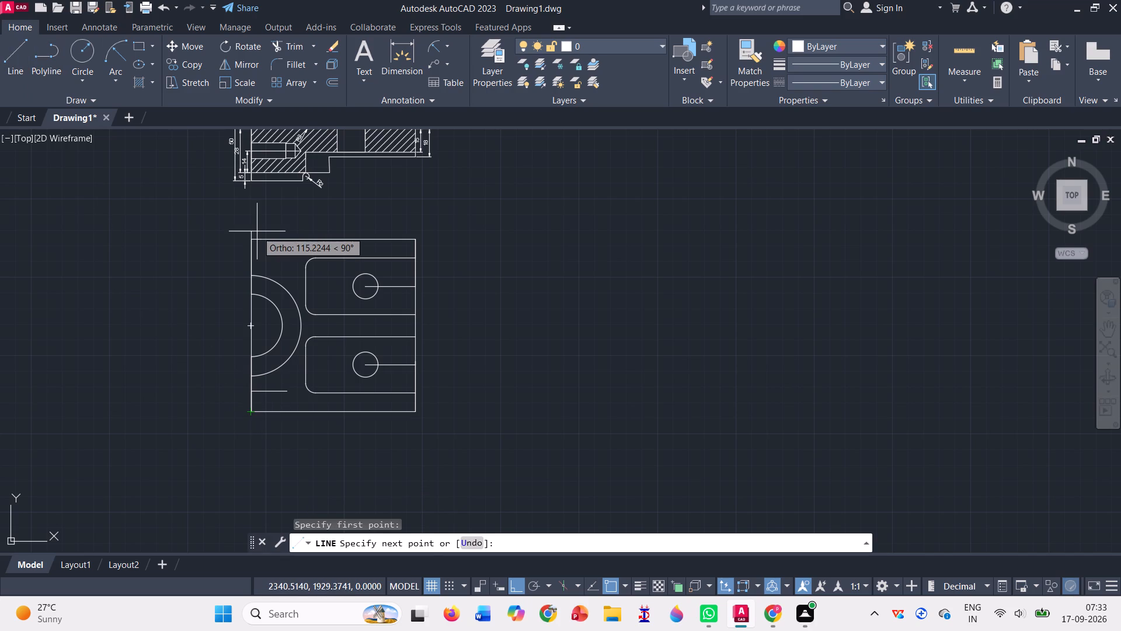
key("9")
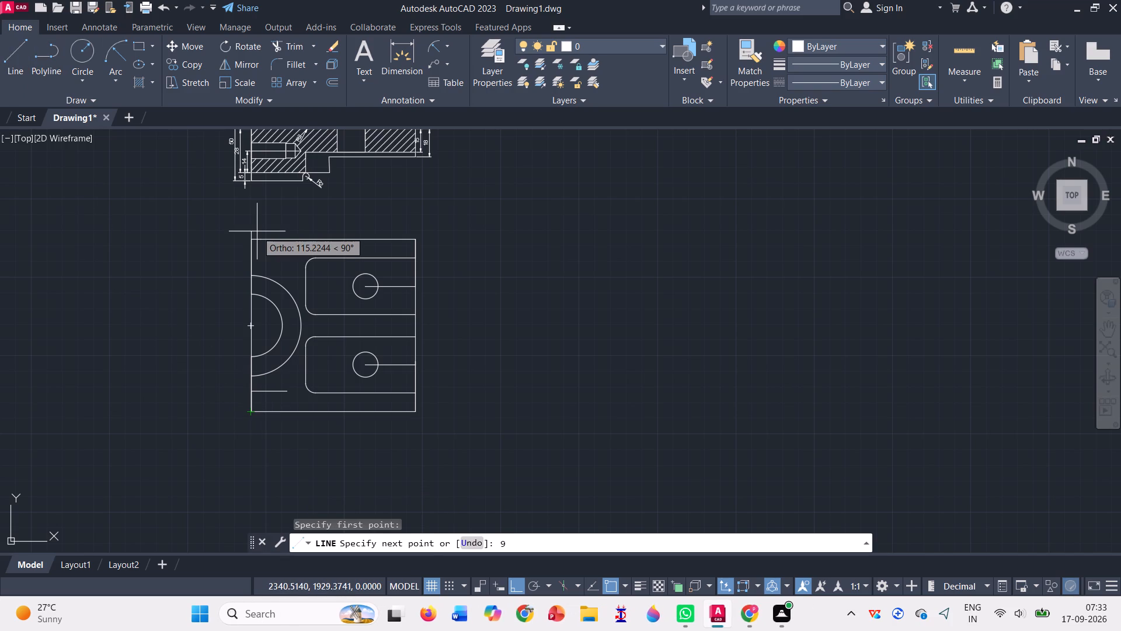
key("7")
key("Return")
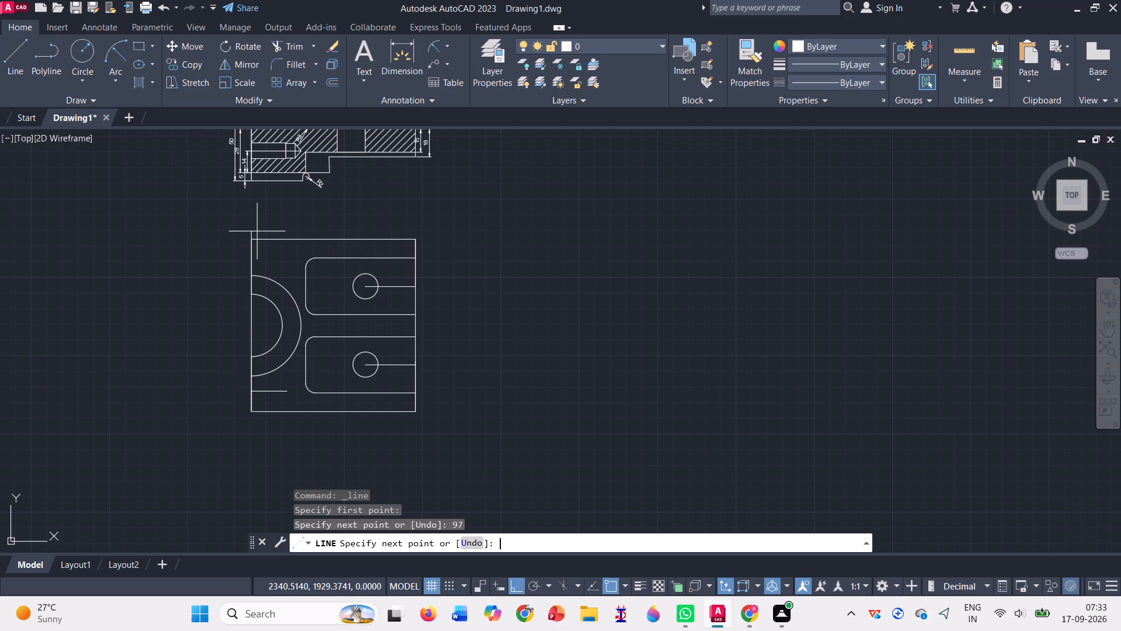
left_click(284, 254)
key("Escape")
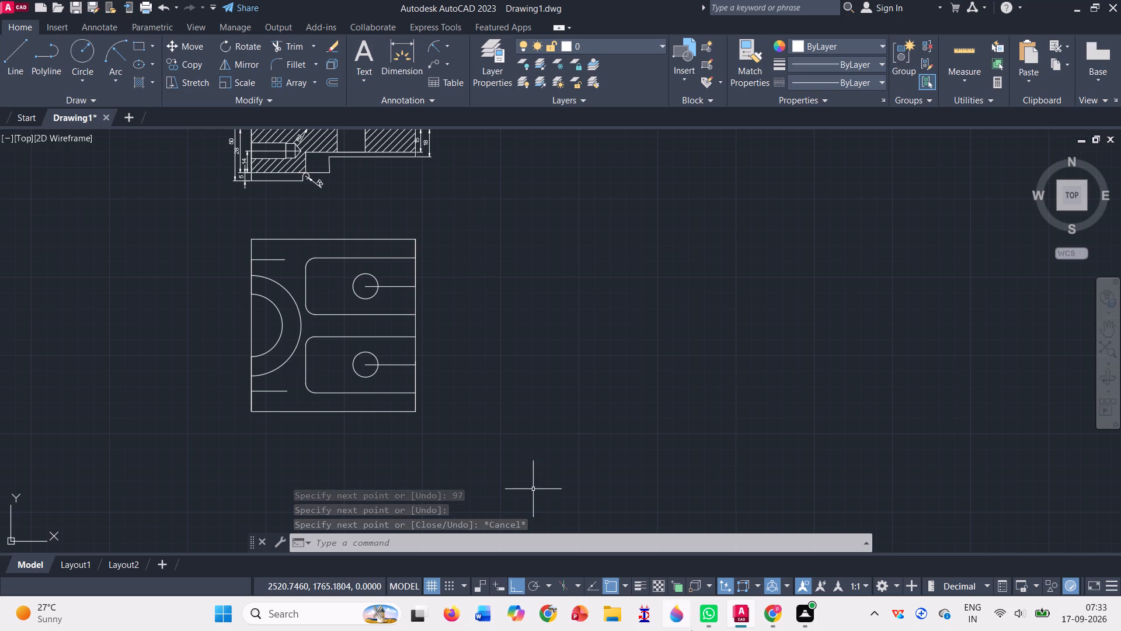
Move the section's pointed hole outline and centreline down onto the lower view's upper horizontal guide line, about 3 inside the left edge.
left_click(267, 142)
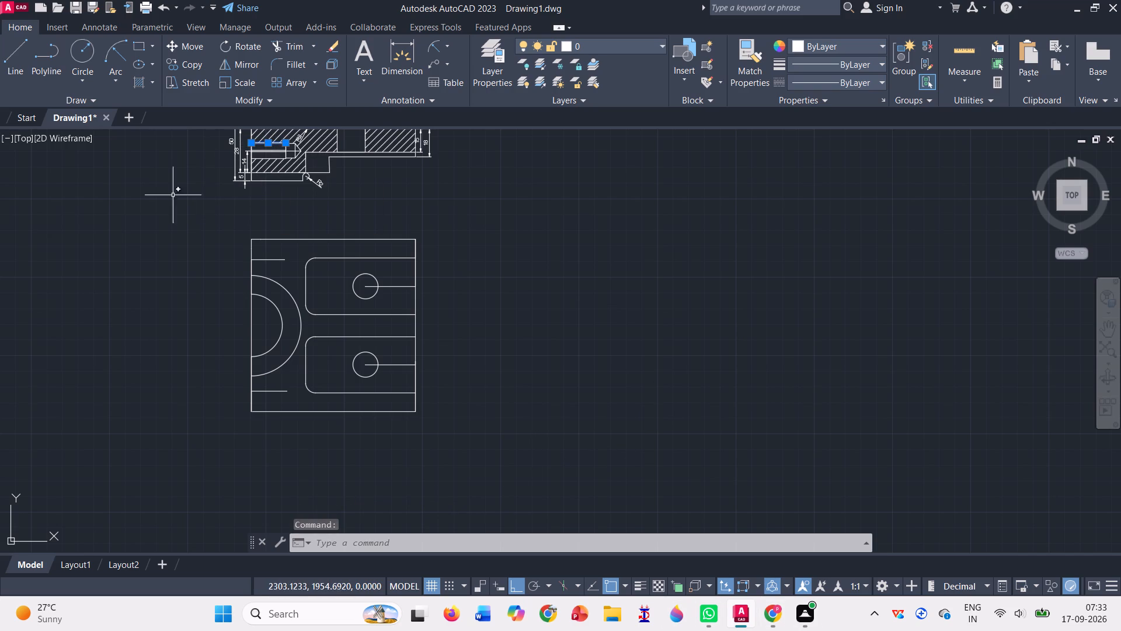
key("Escape")
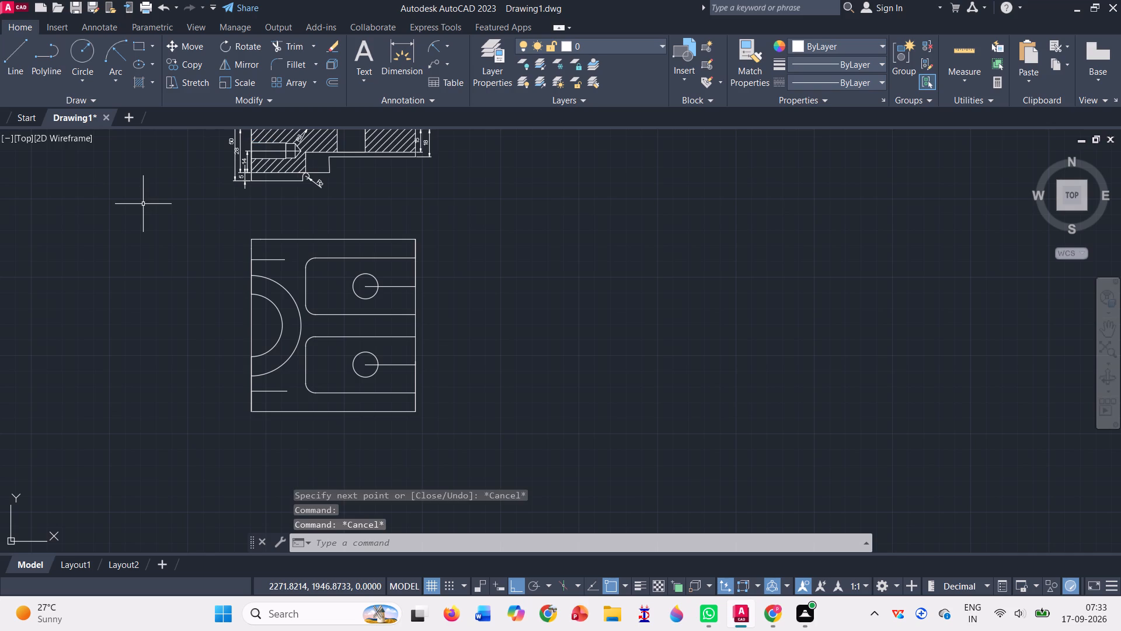
left_click(174, 40)
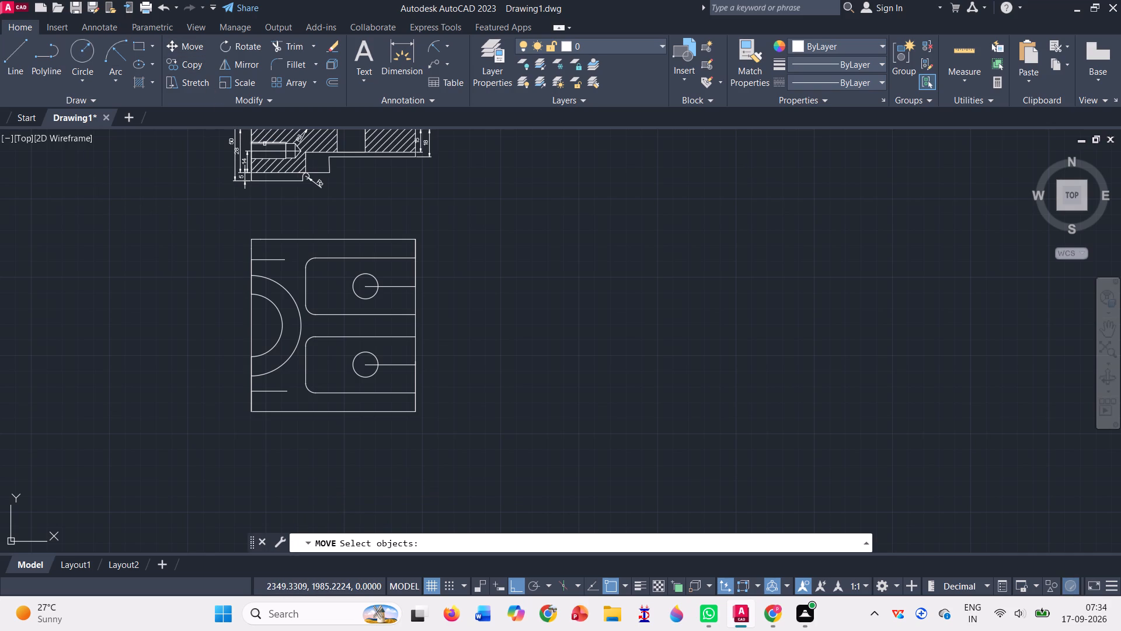
left_click(264, 144)
left_click(262, 152)
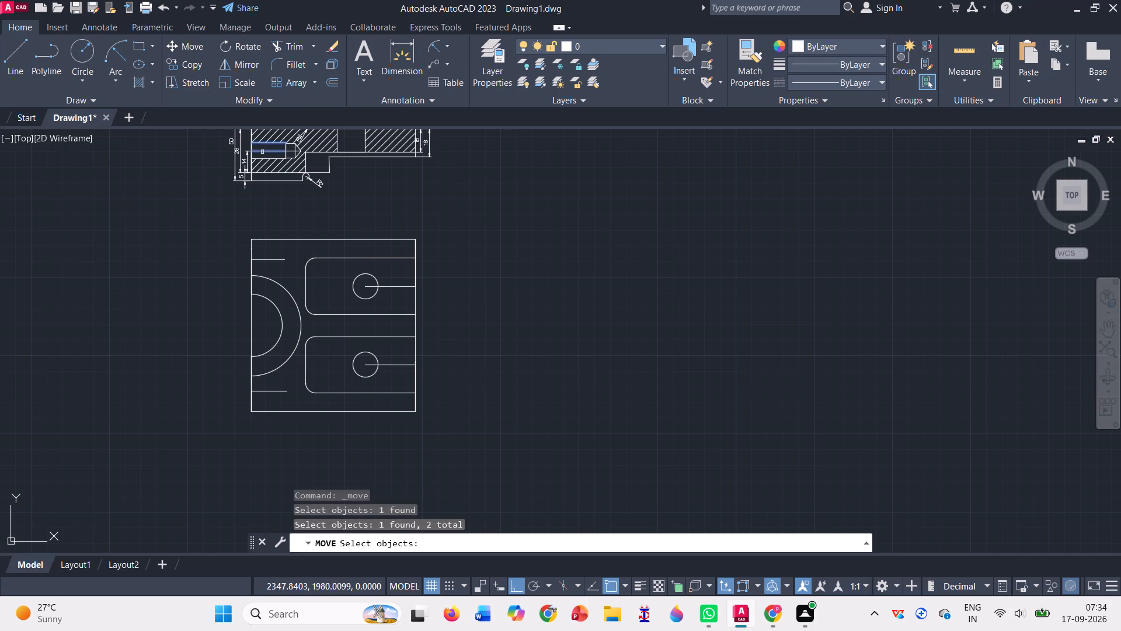
scroll(264, 156, "up", 2)
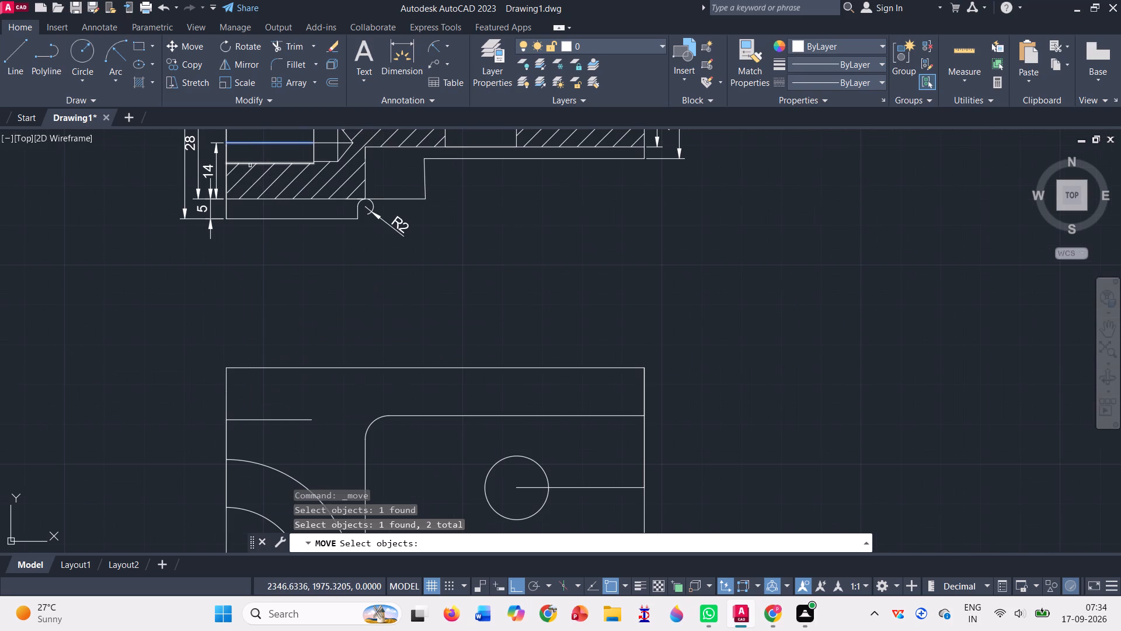
left_click(246, 162)
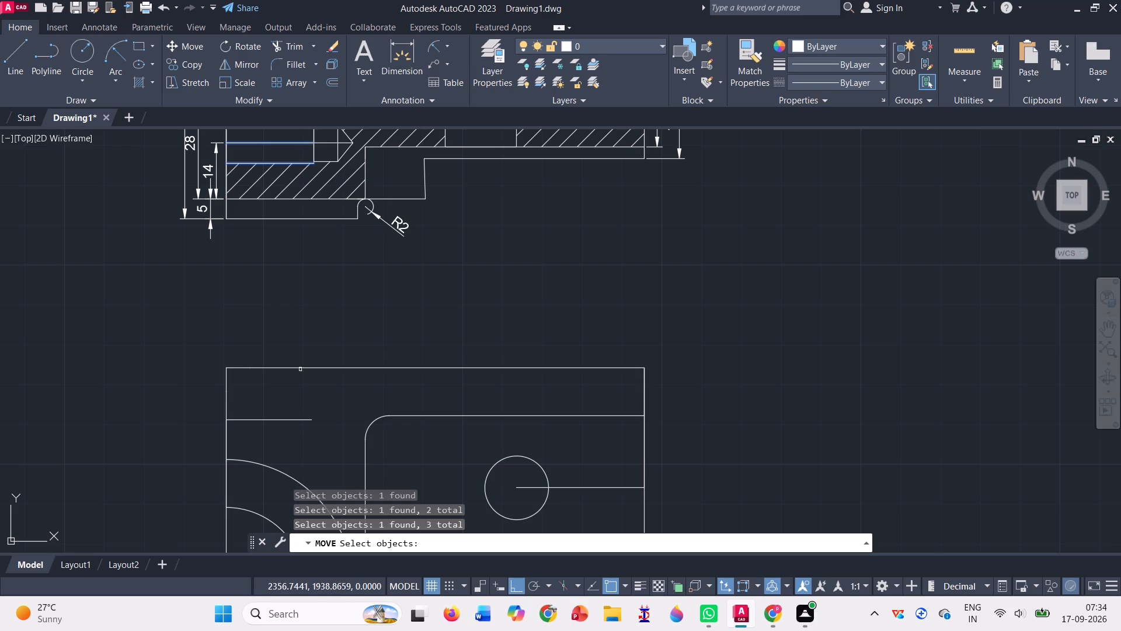
scroll(307, 402, "down", 1)
scroll(313, 239, "up", 2)
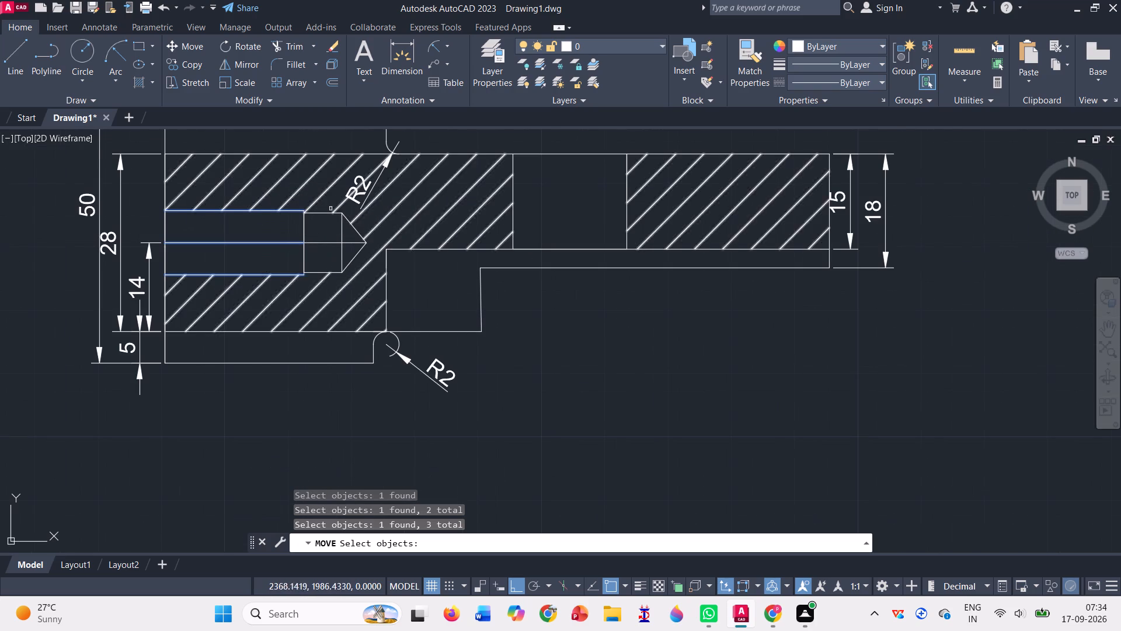
left_click(323, 213)
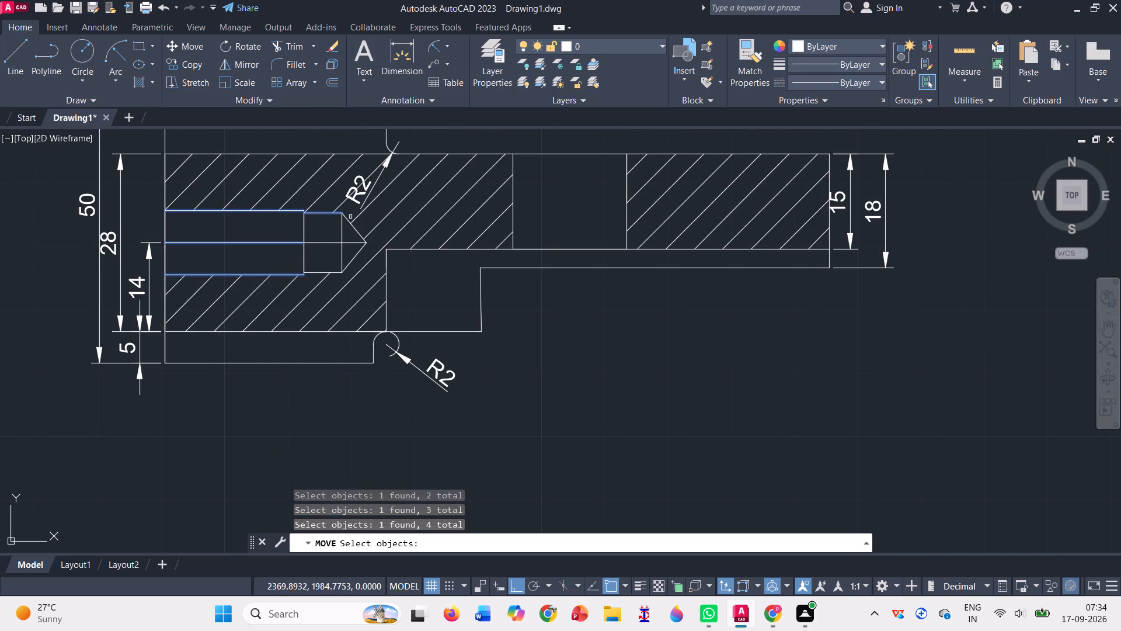
left_click(346, 217)
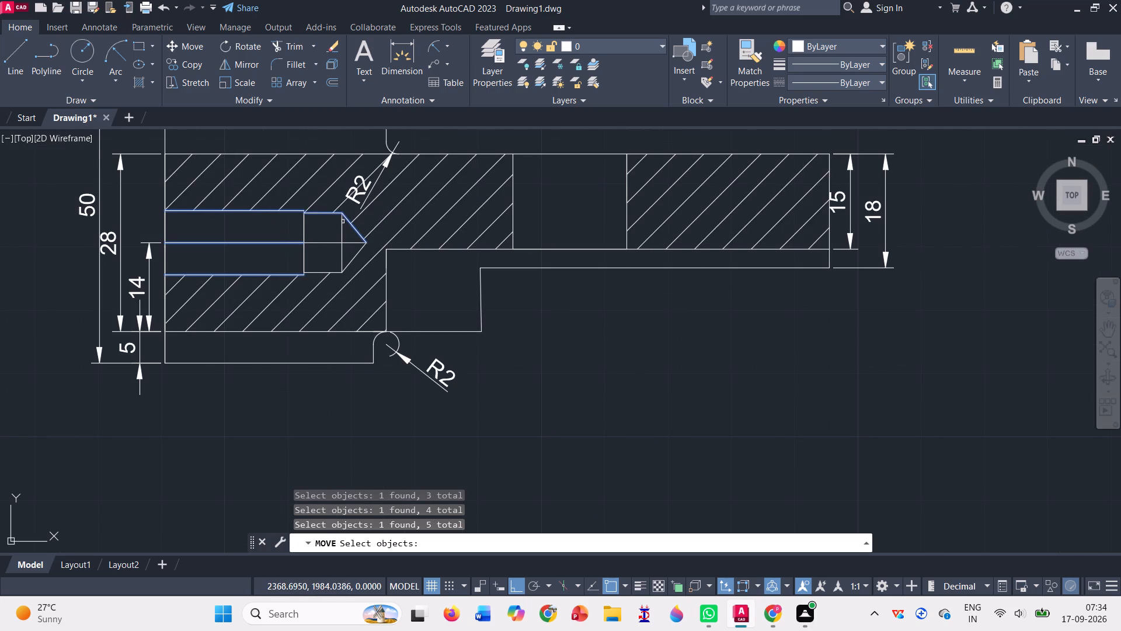
left_click(343, 221)
left_click(329, 244)
left_click(353, 244)
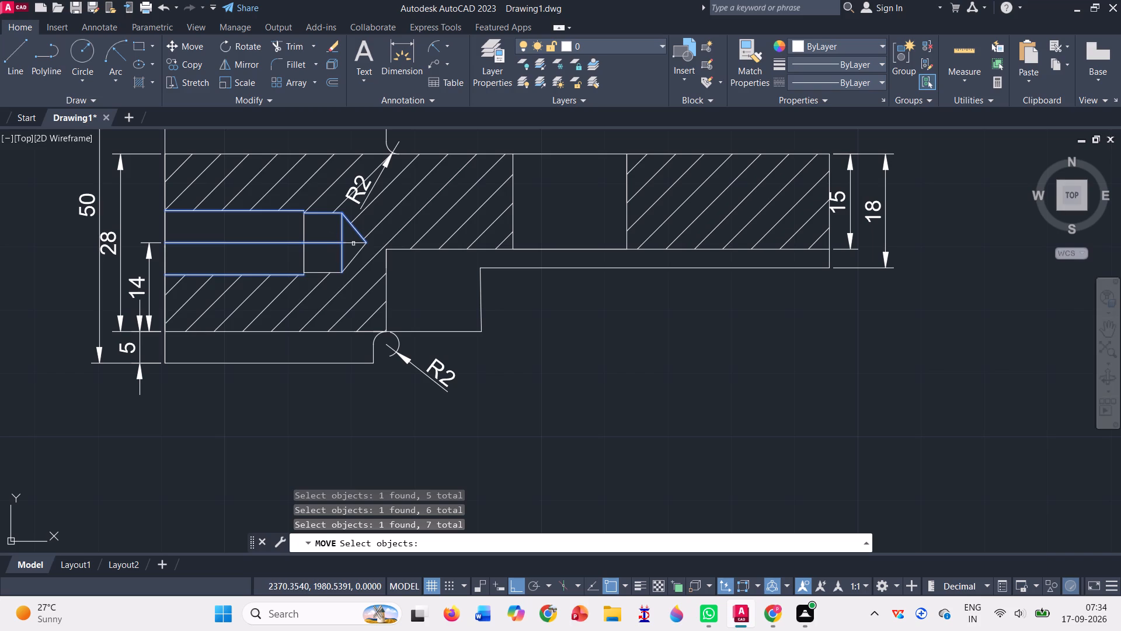
left_click(359, 252)
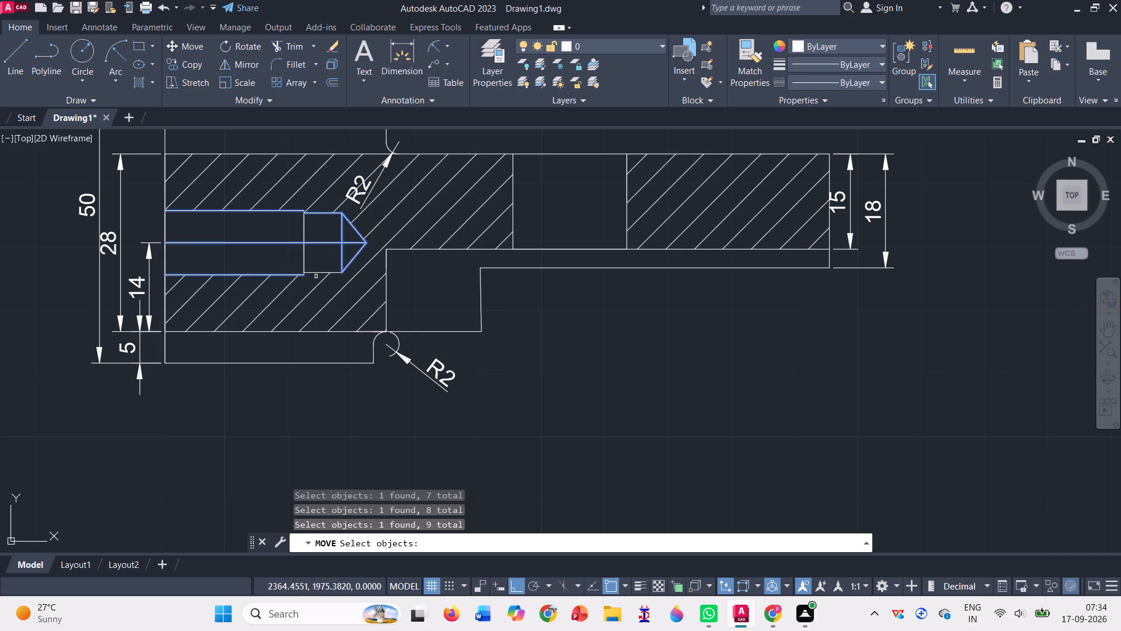
left_click(316, 271)
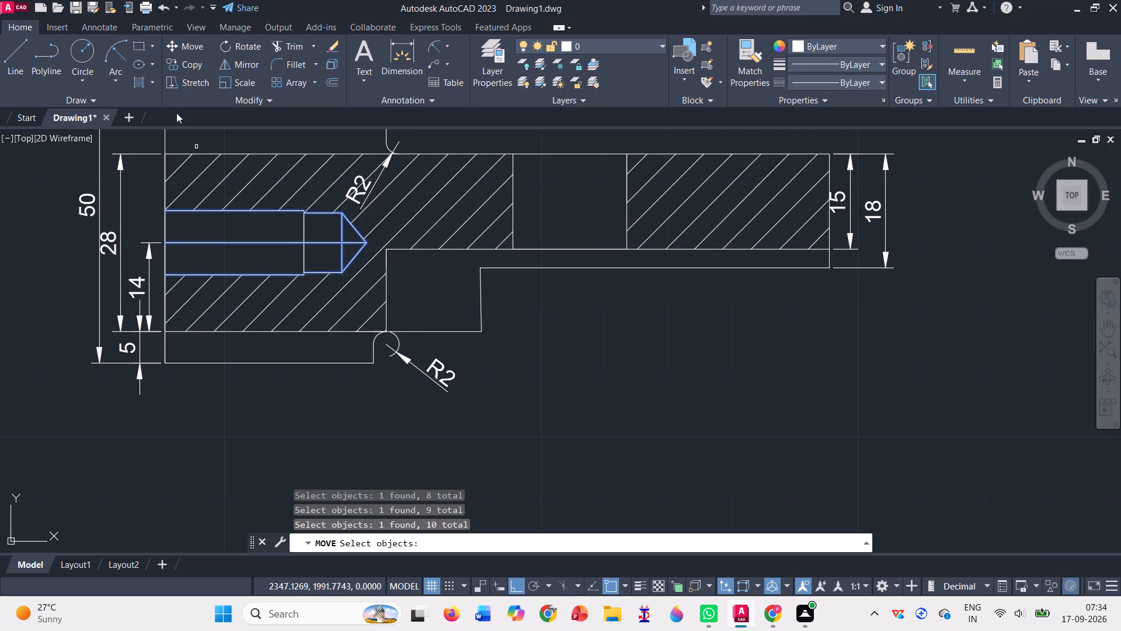
key("Return")
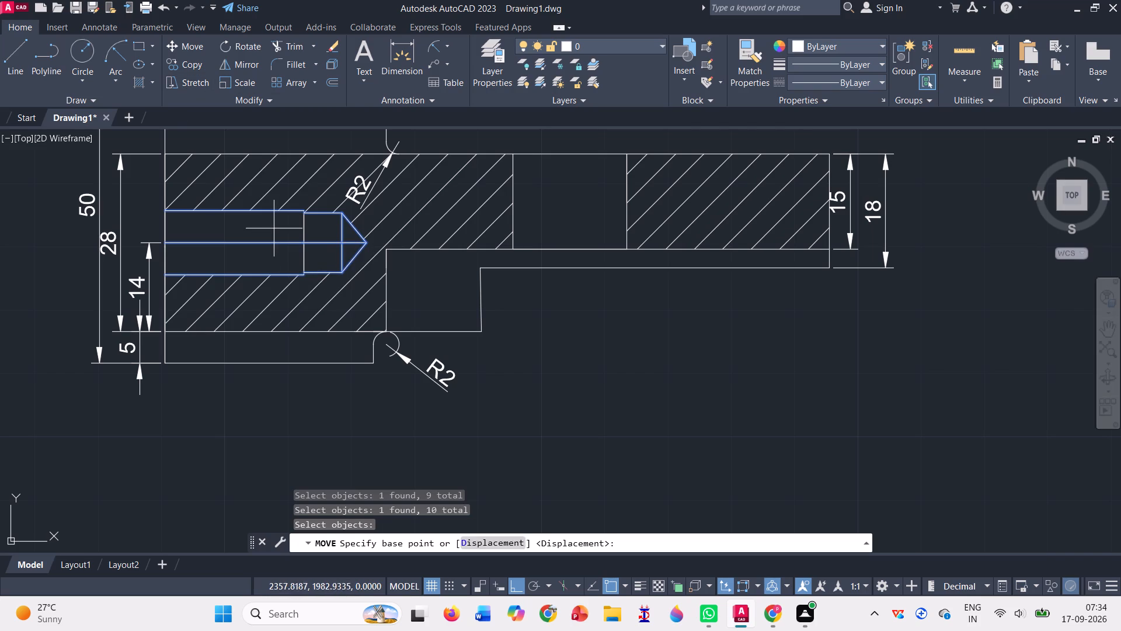
left_click(168, 240)
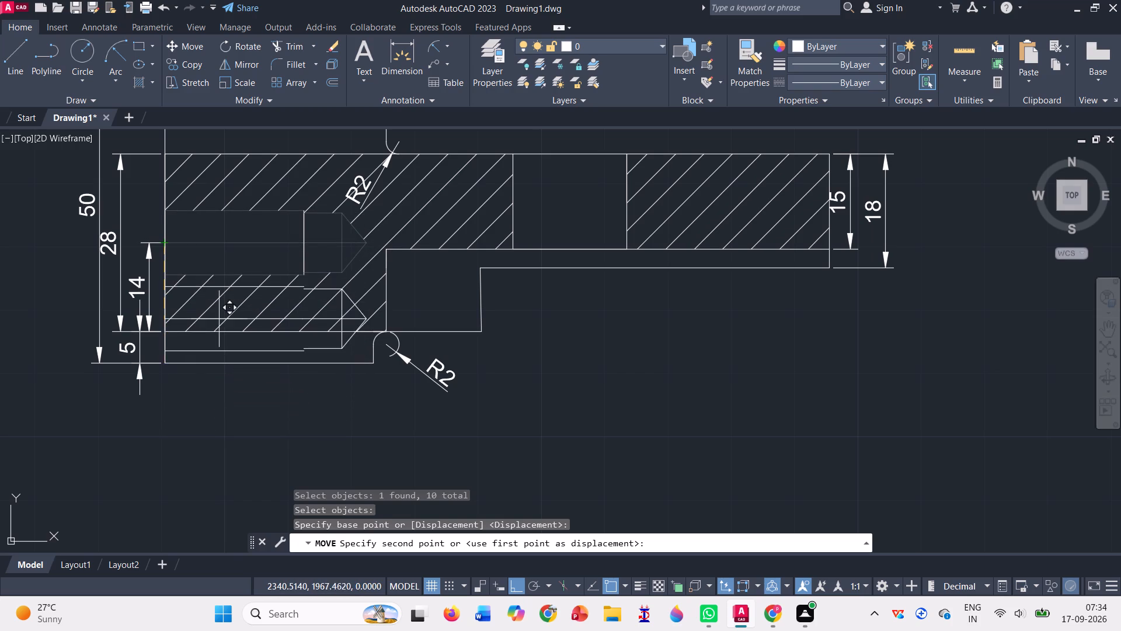
scroll(219, 319, "down", 2)
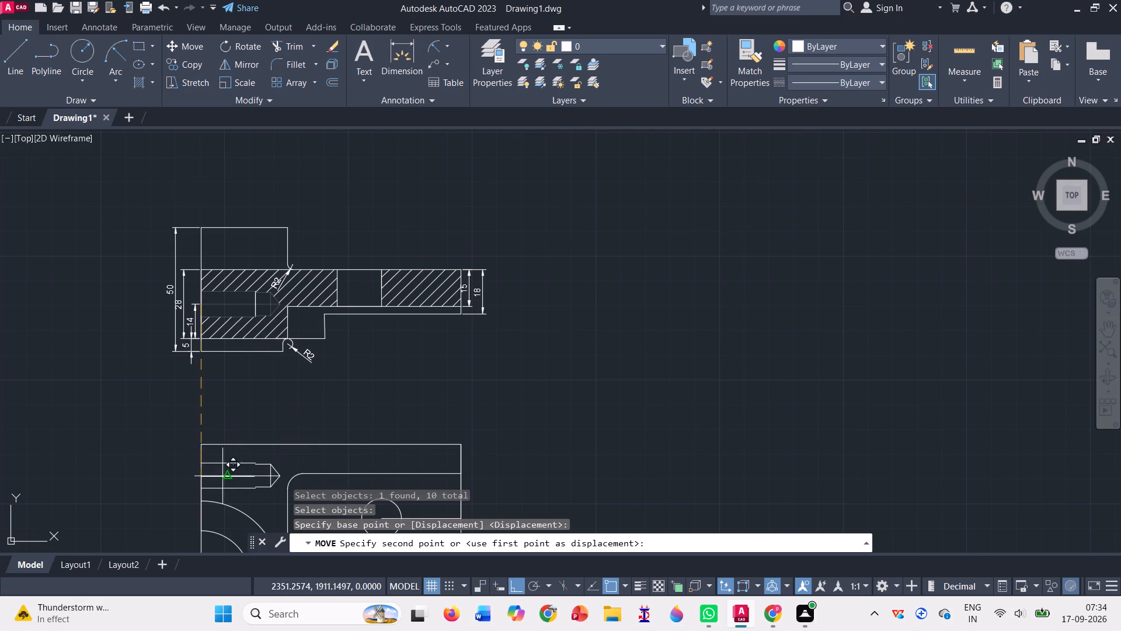
scroll(200, 486, "up", 3)
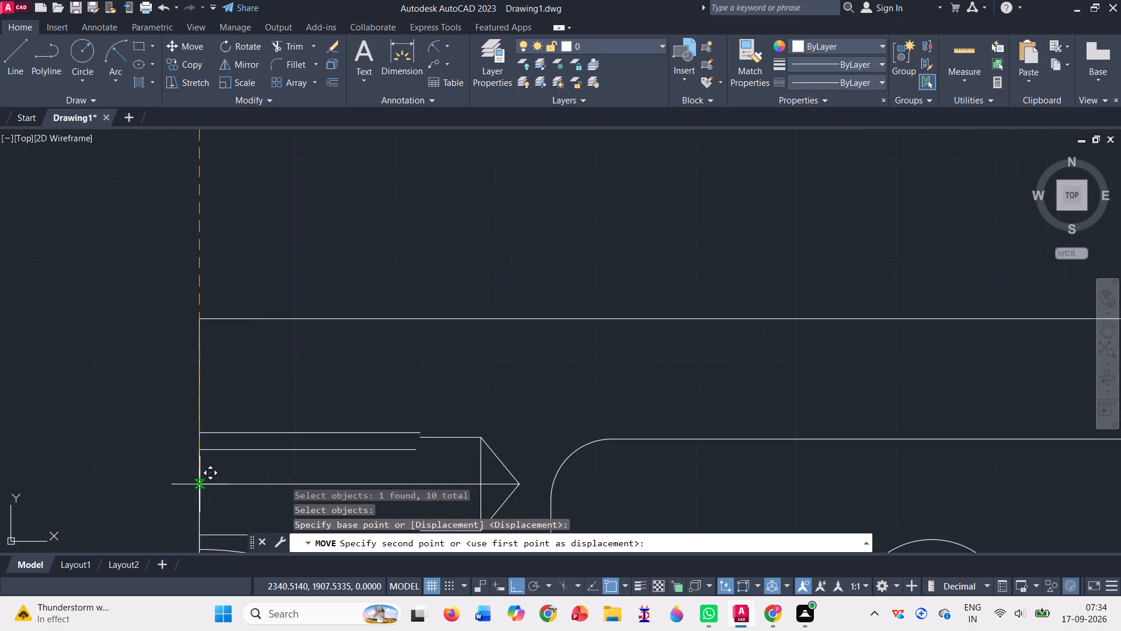
left_click(231, 450)
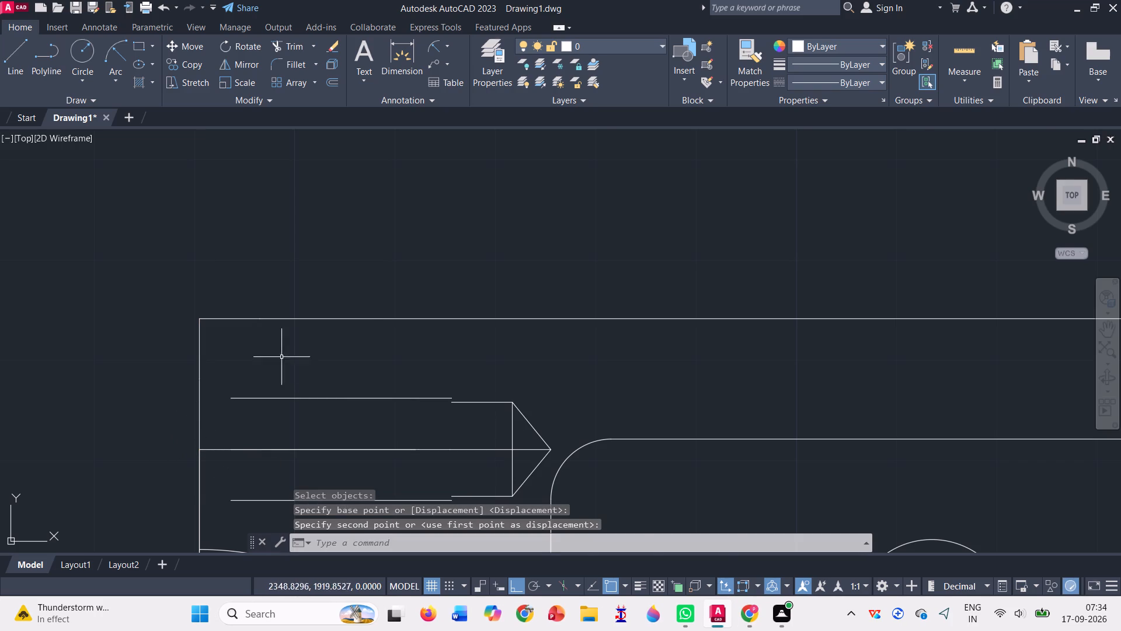
Move the lower view's upper pointed hole outline and its centreline horizontally so their open end sits on the rectangle's left edge.
scroll(290, 344, "down", 2)
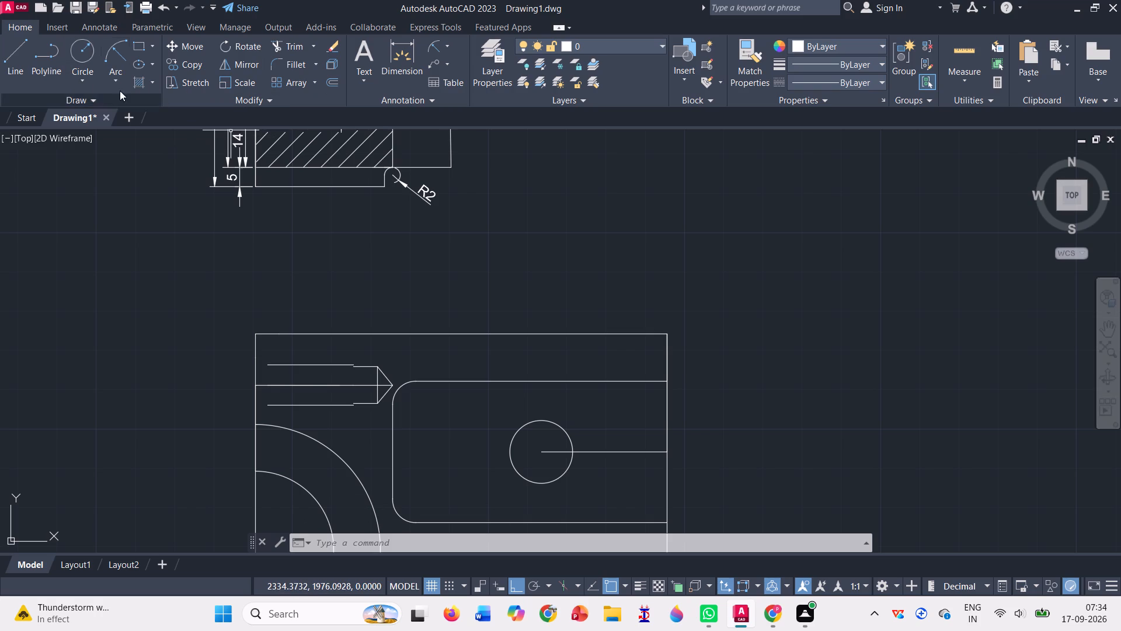
left_click(183, 41)
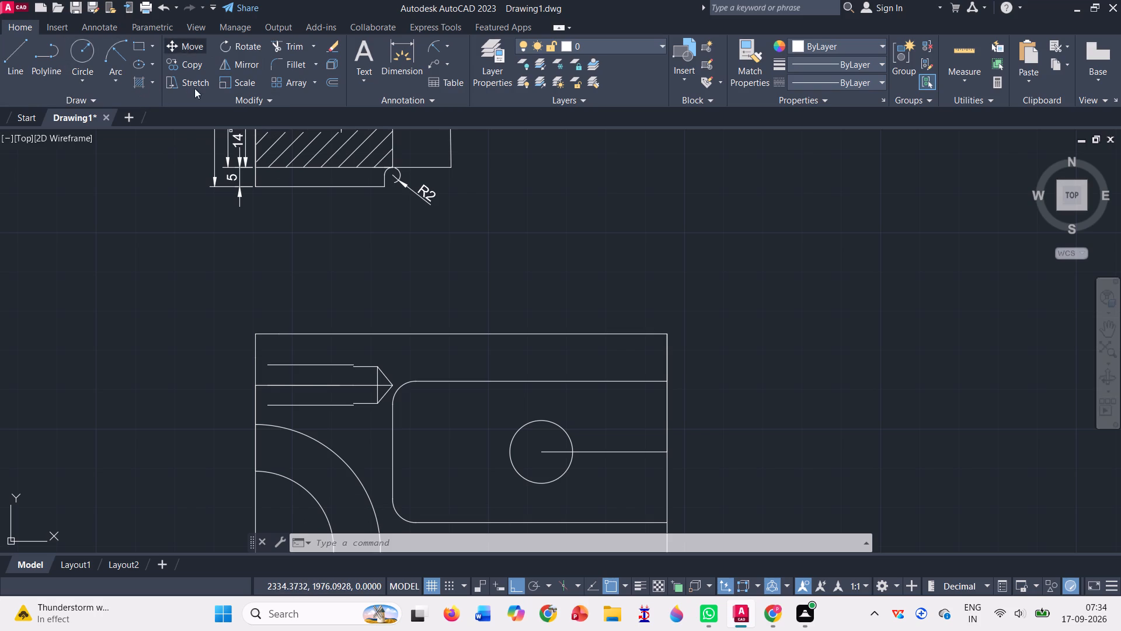
left_click(373, 367)
left_click(347, 368)
left_click(344, 362)
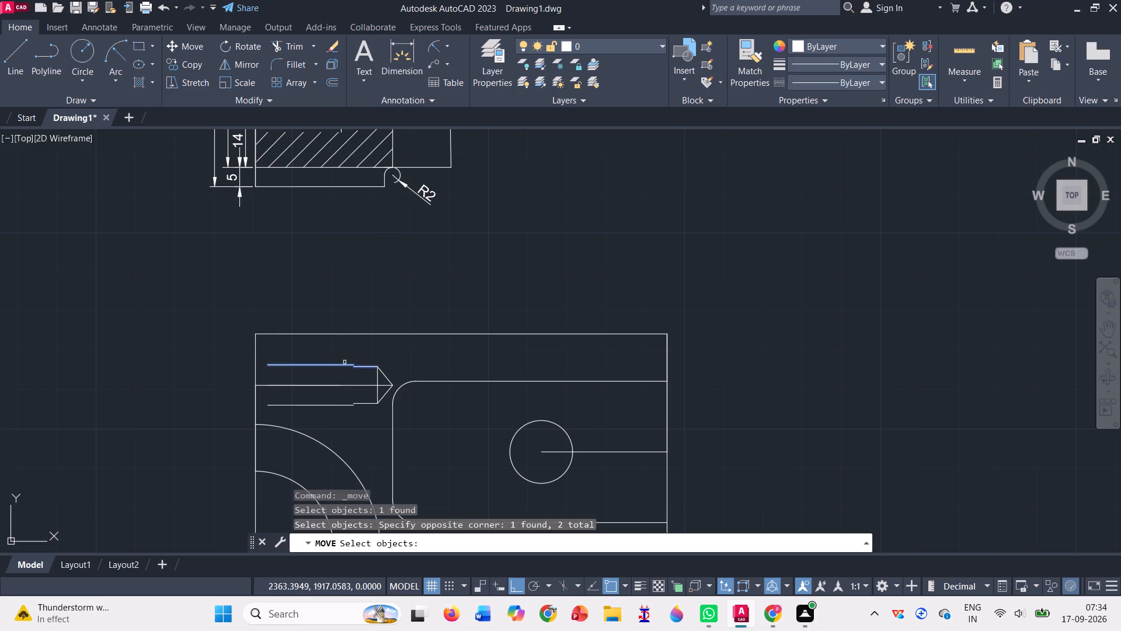
left_click(360, 403)
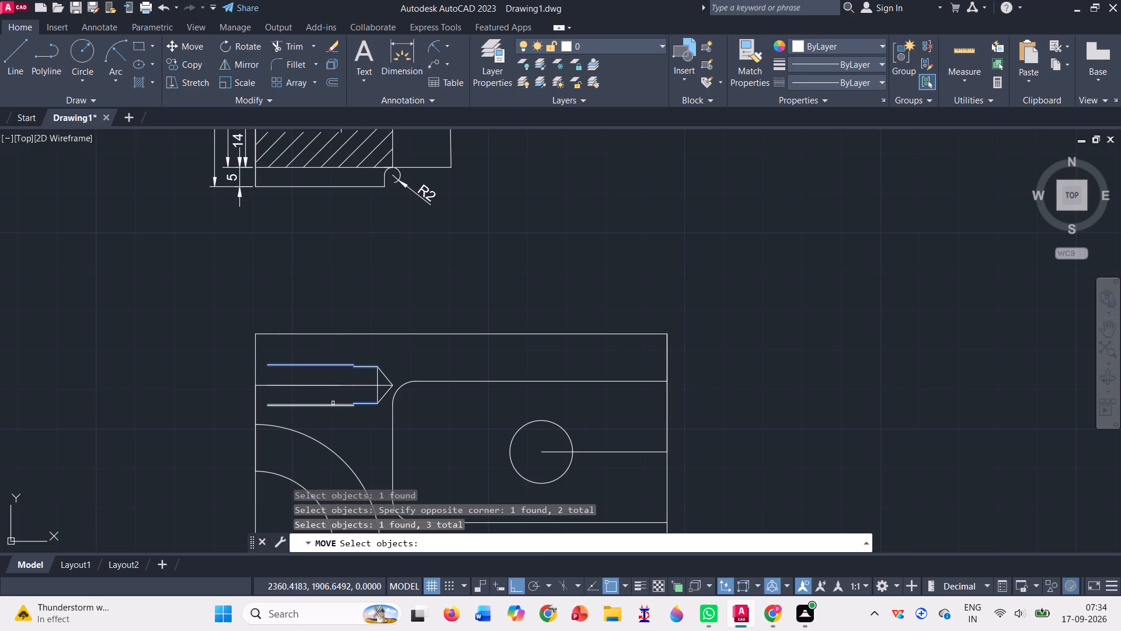
left_click(333, 403)
left_click(316, 409)
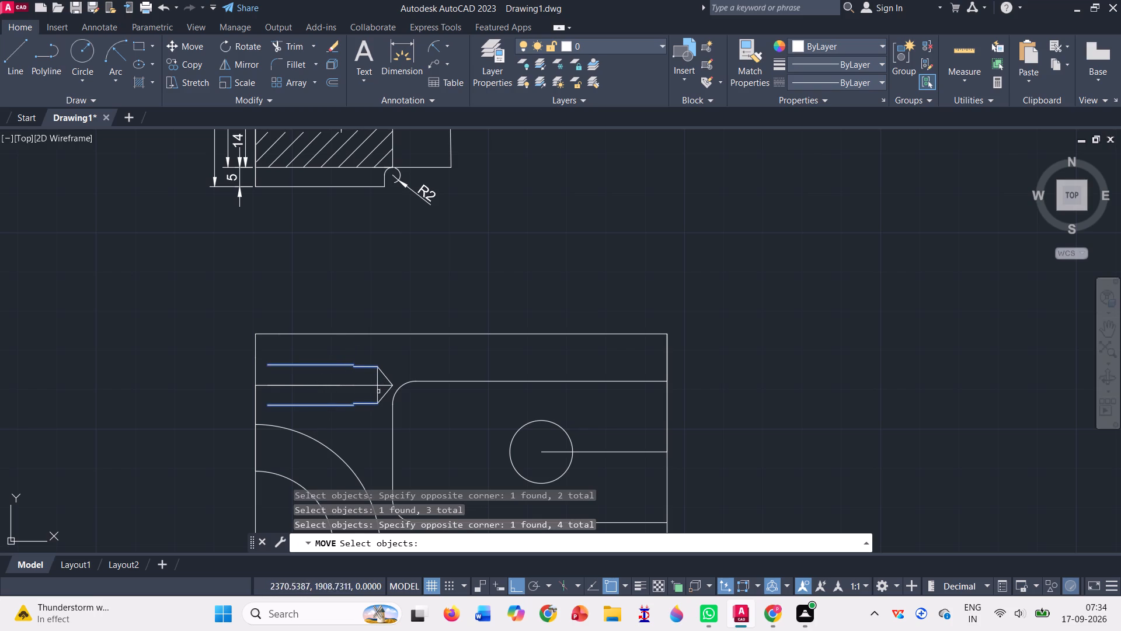
left_click(376, 378)
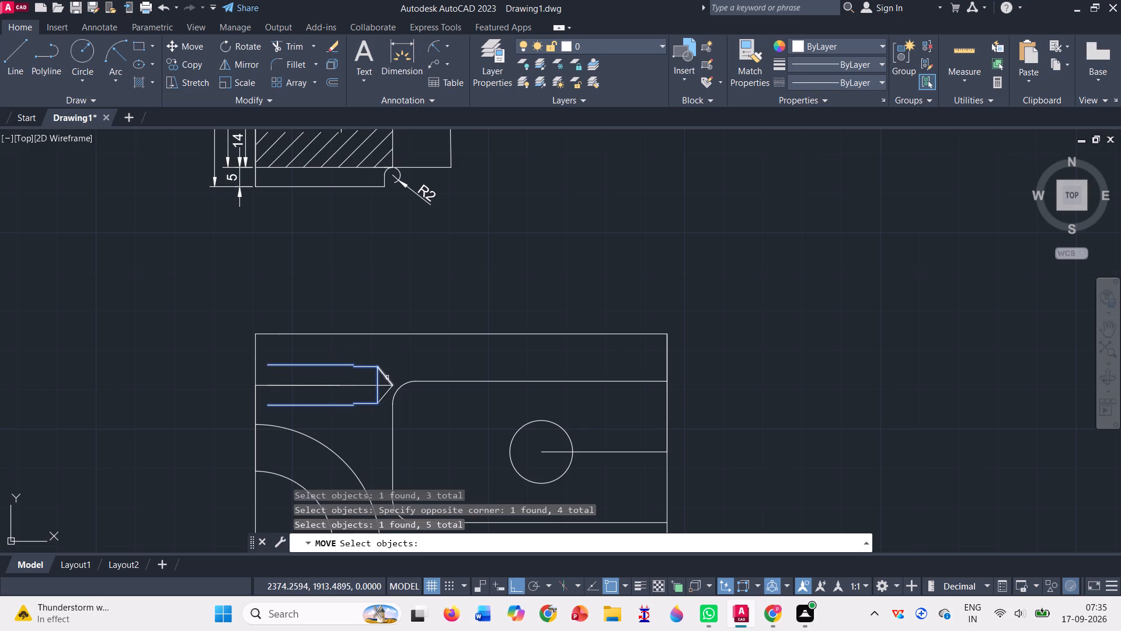
left_click(387, 377)
left_click(389, 392)
left_click(386, 386)
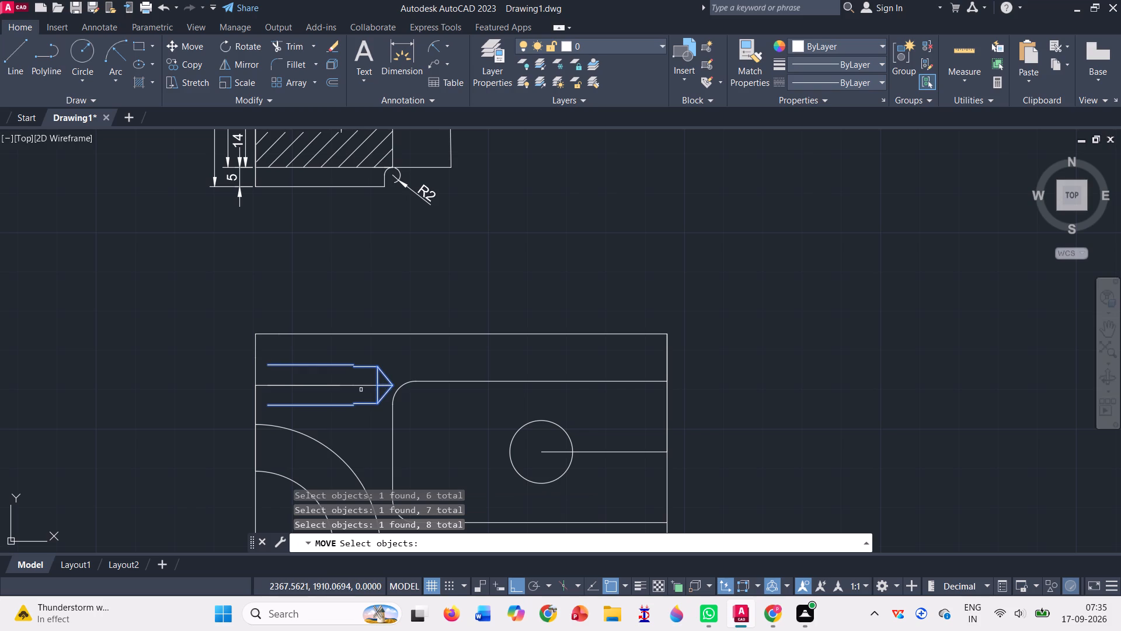
left_click(362, 387)
left_click(365, 384)
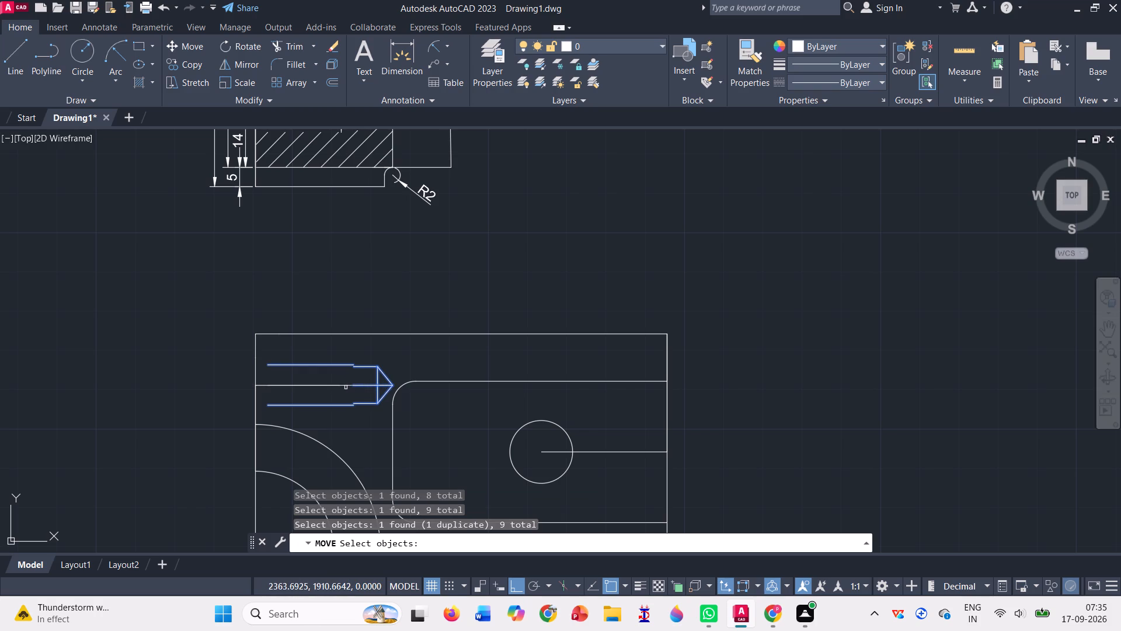
left_click(346, 387)
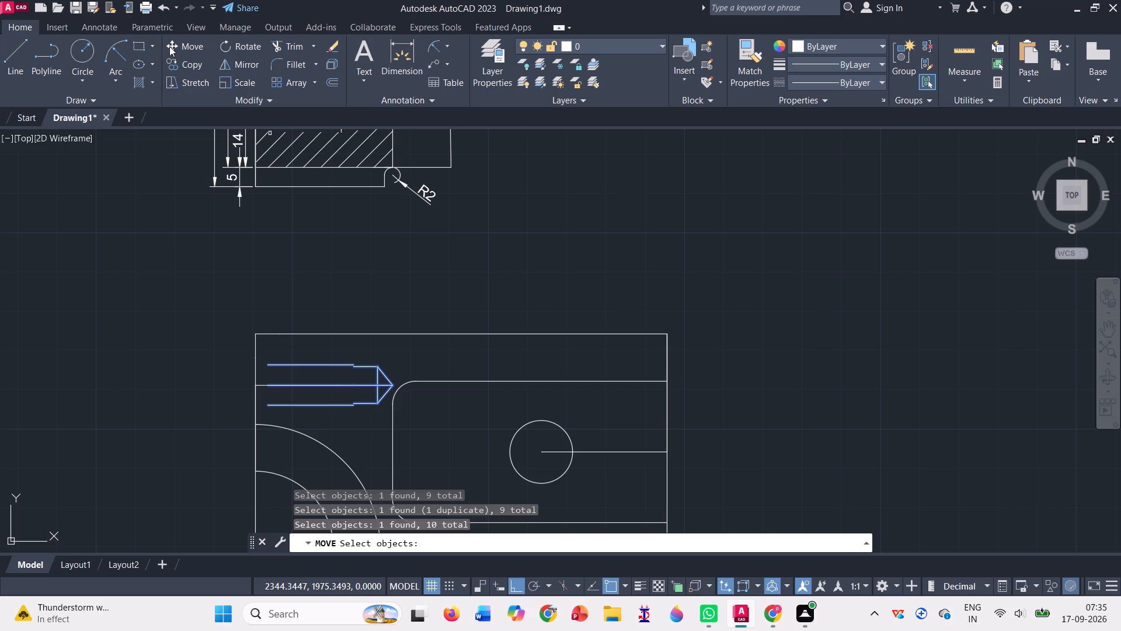
key("Return")
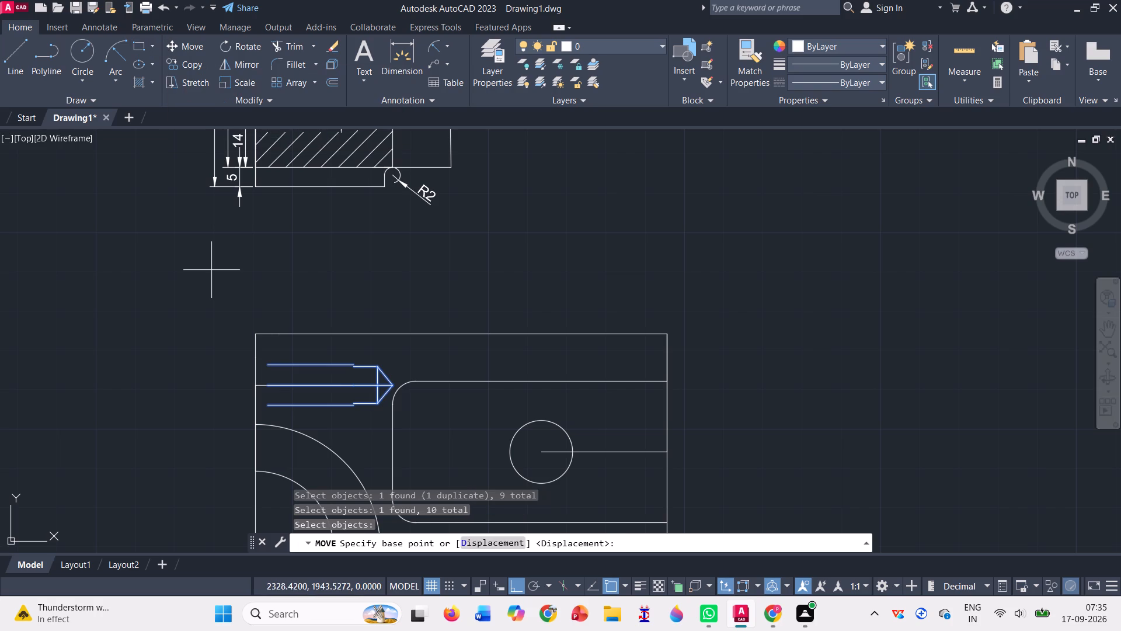
left_click_drag(267, 386, 255, 390)
left_click(255, 390)
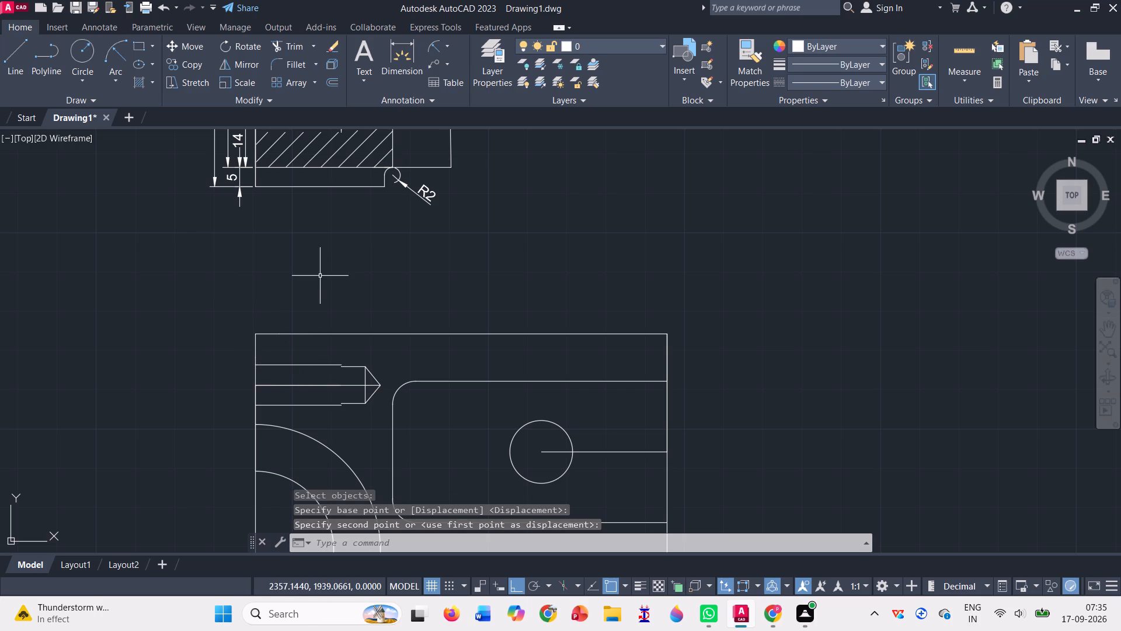
Draw a vertical line about 10 long closing the pointed hole's shoulder, joining the inner ends of its two outer lines.
left_click(18, 68)
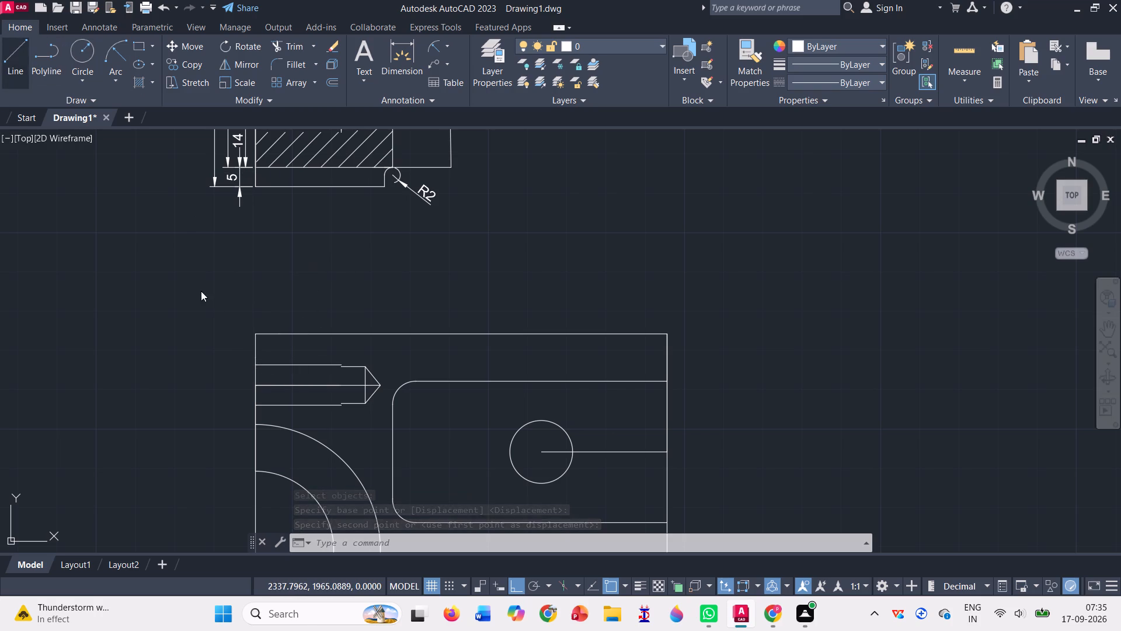
scroll(337, 366, "up", 4)
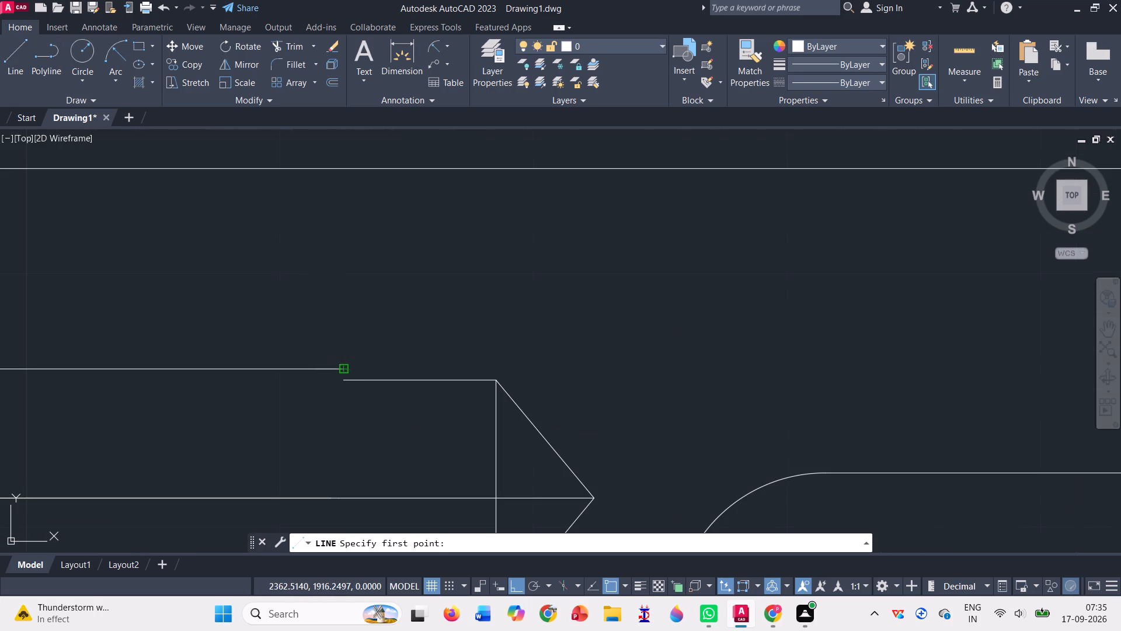
left_click(342, 369)
scroll(339, 384, "down", 2)
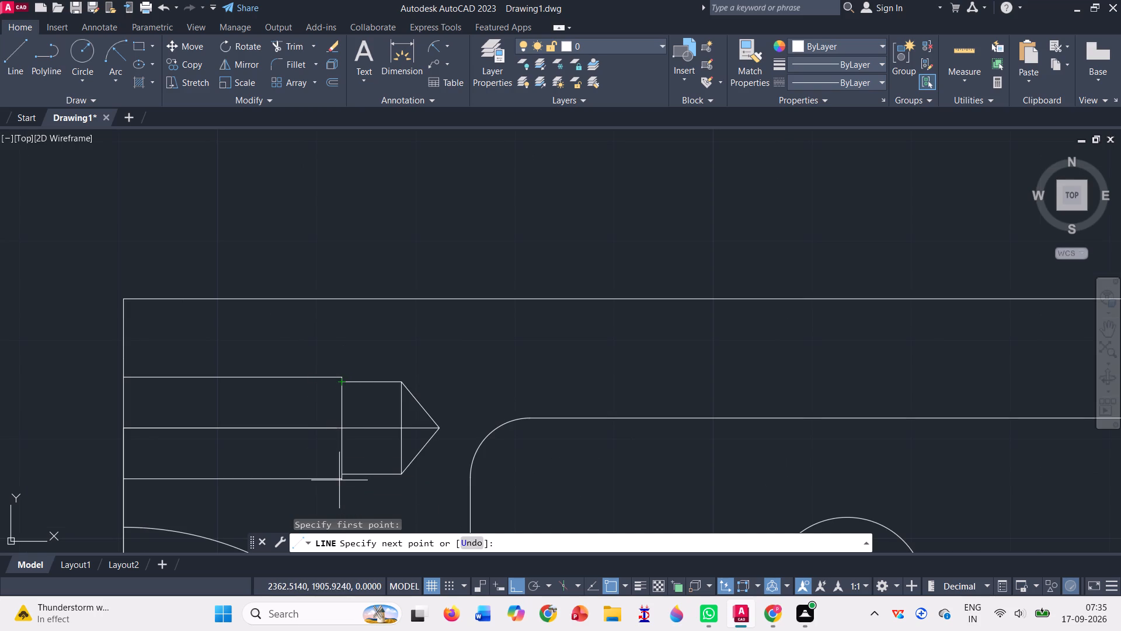
left_click(339, 480)
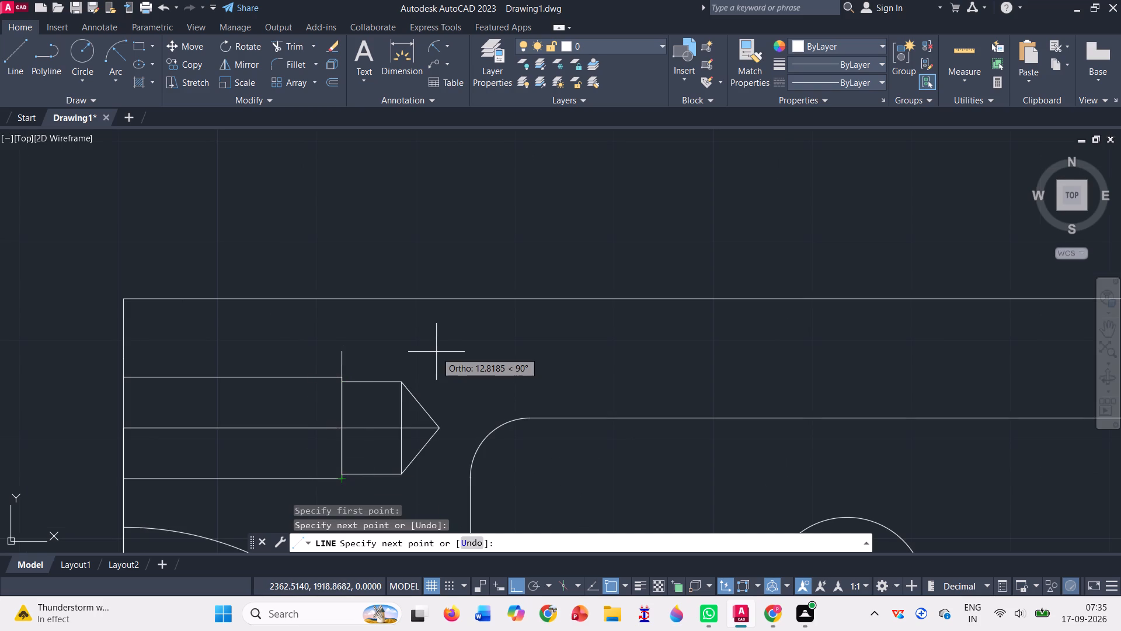
key("Escape")
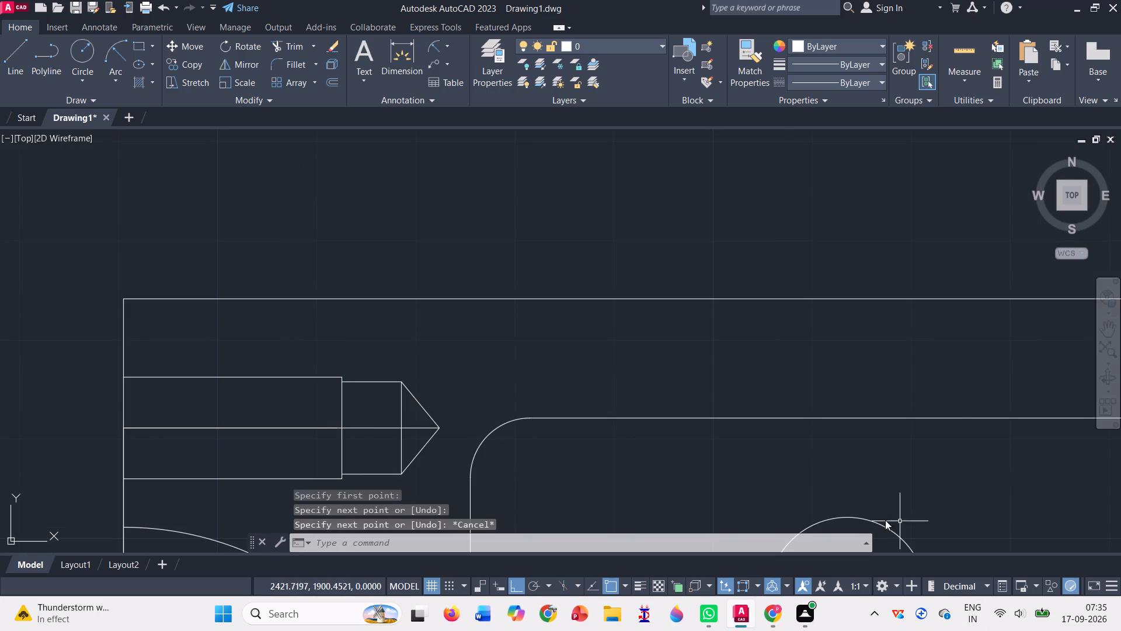
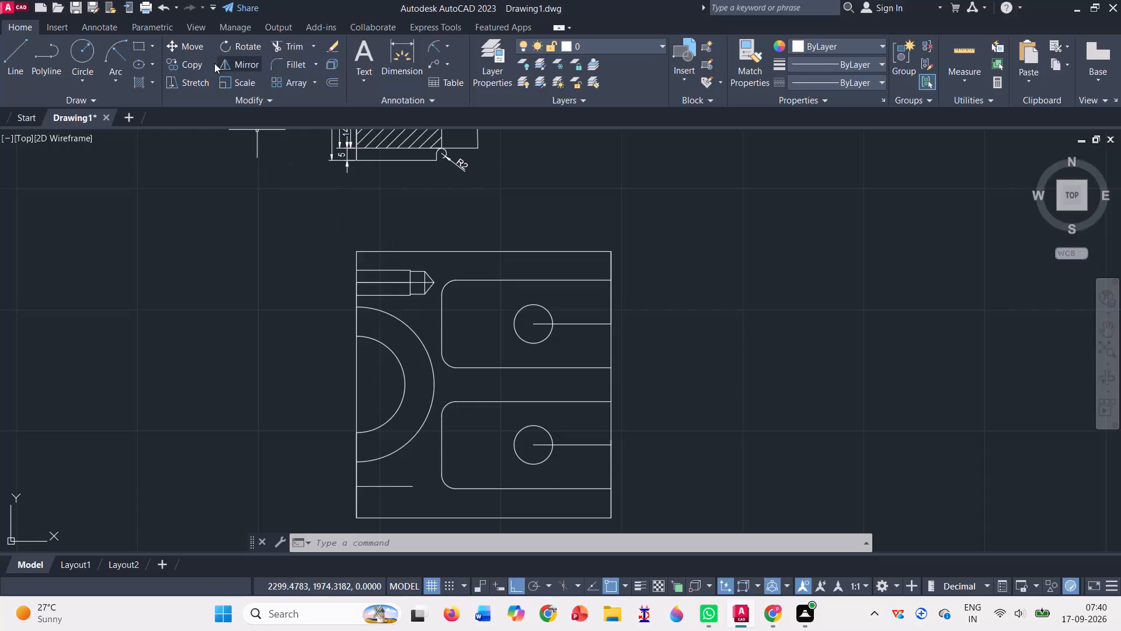
Move the lower view's complete upper pointed hole outline together with its shoulder lines and centreline.
left_click(196, 52)
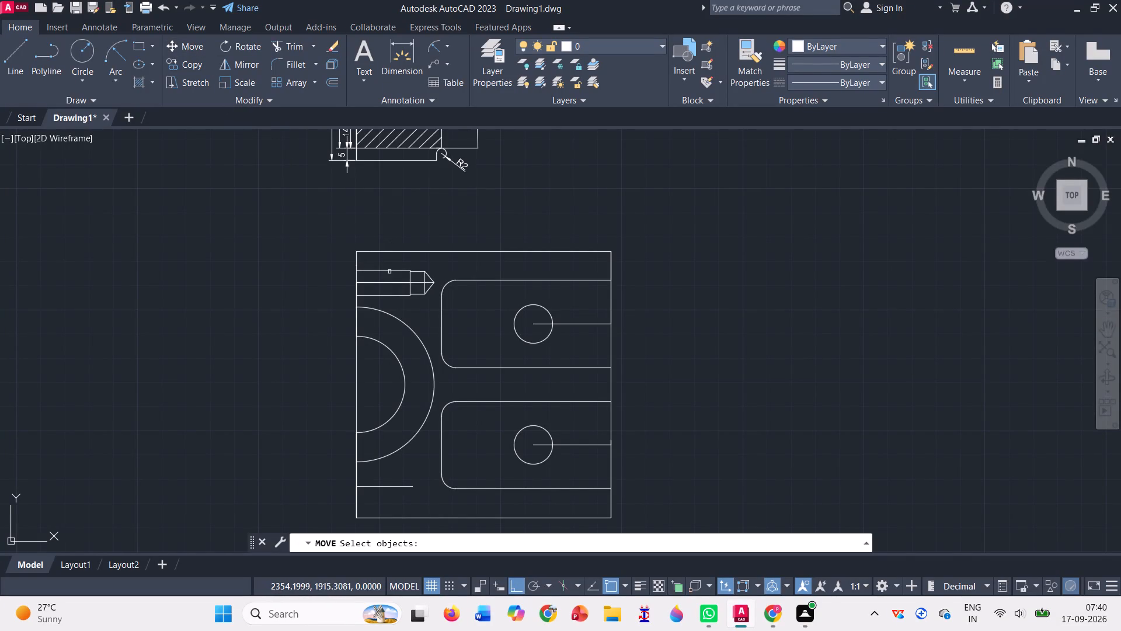
left_click(391, 269)
left_click(411, 279)
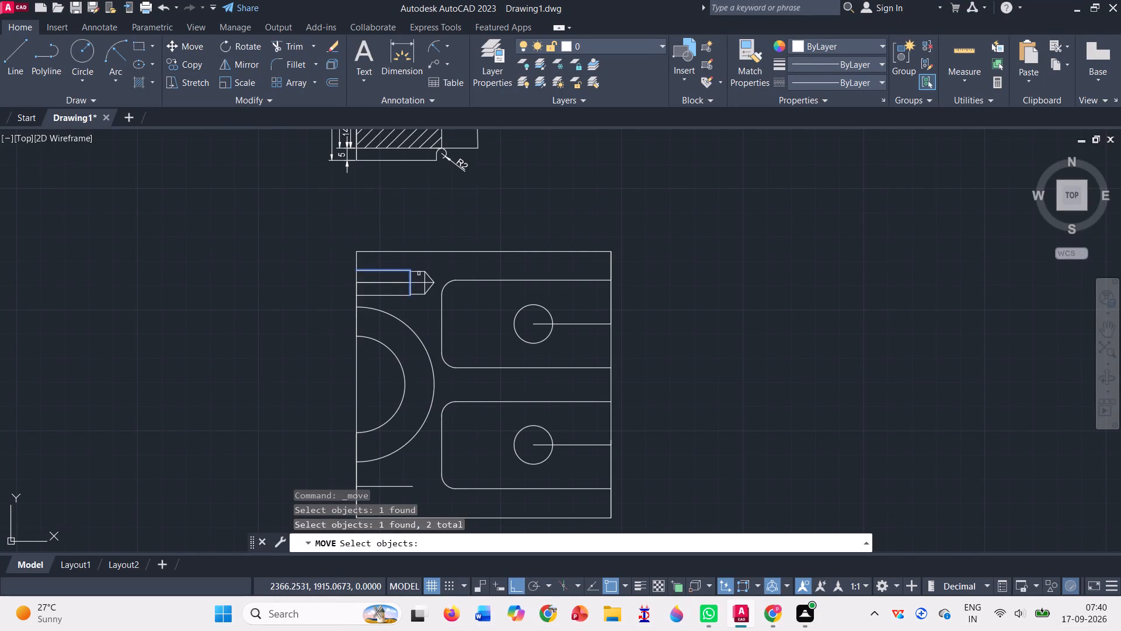
left_click(419, 271)
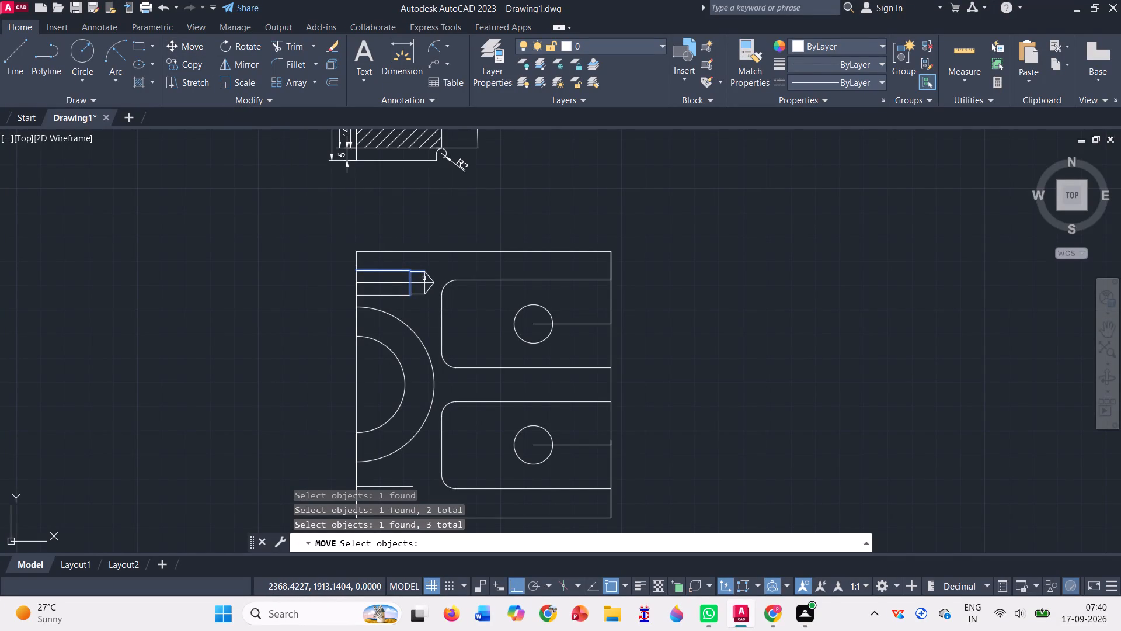
left_click(424, 278)
left_click(429, 277)
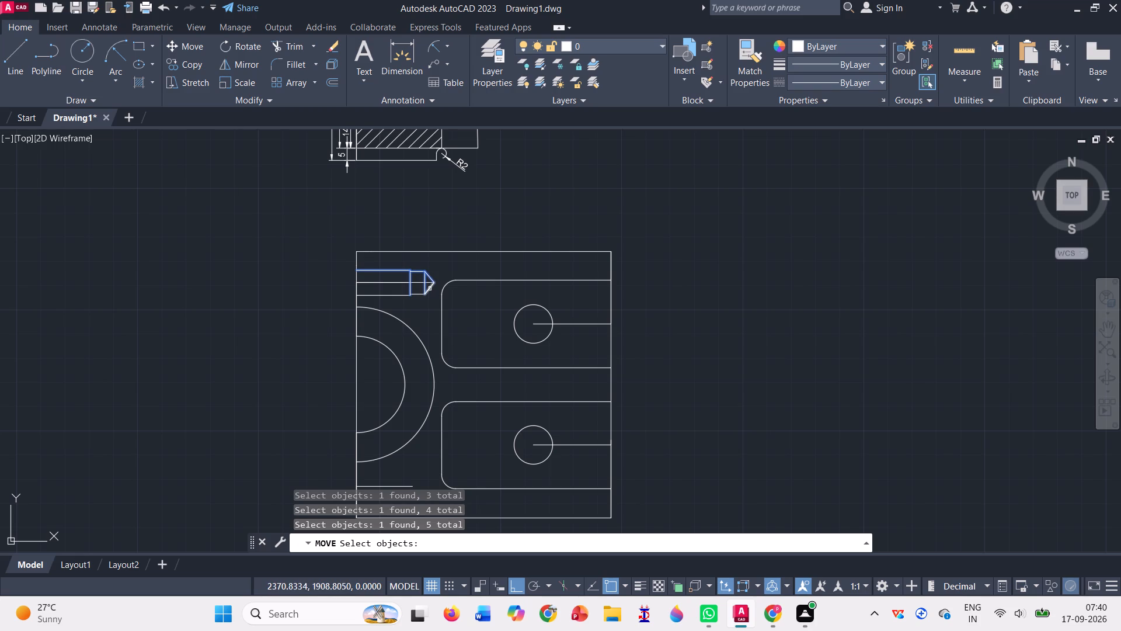
left_click(430, 289)
left_click(416, 294)
left_click(403, 298)
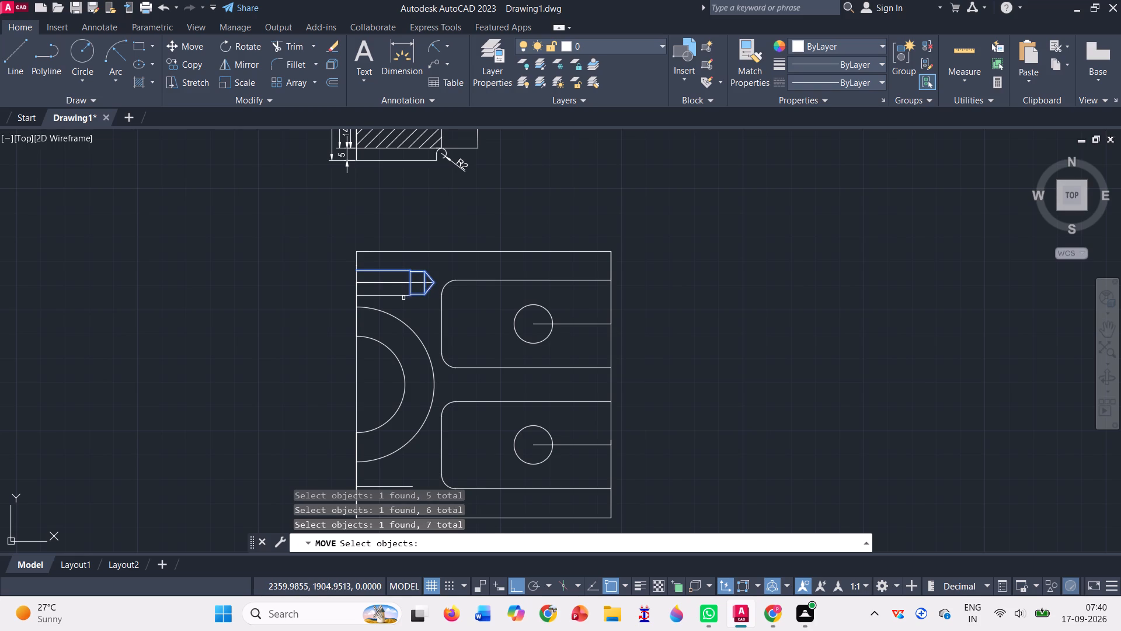
left_click(398, 295)
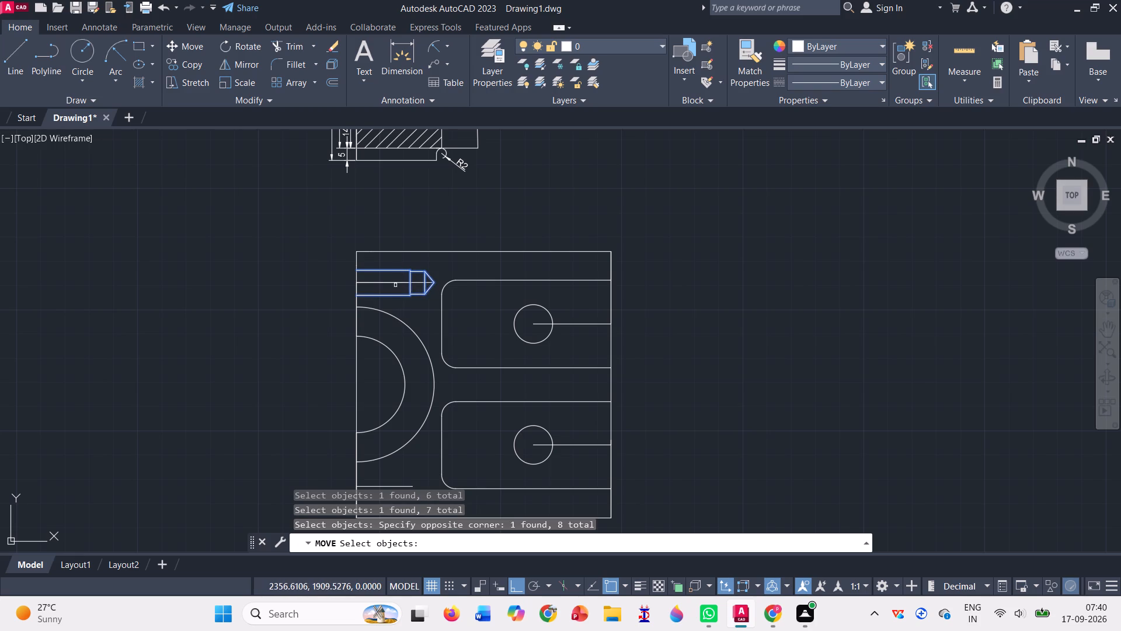
left_click(395, 285)
left_click(416, 282)
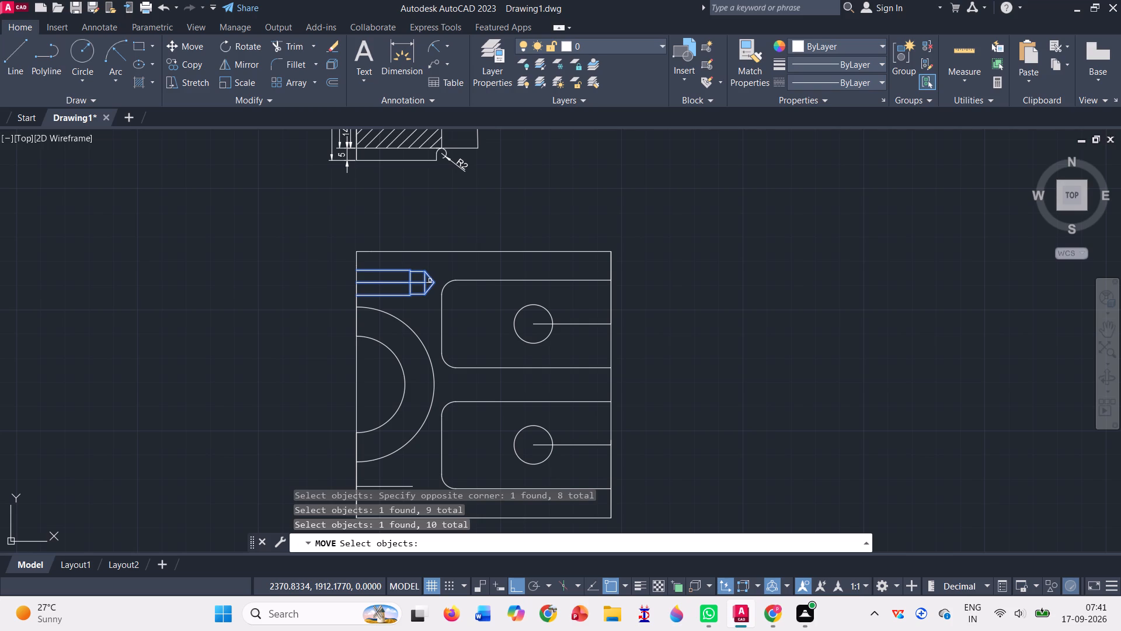
scroll(427, 282, "up", 3)
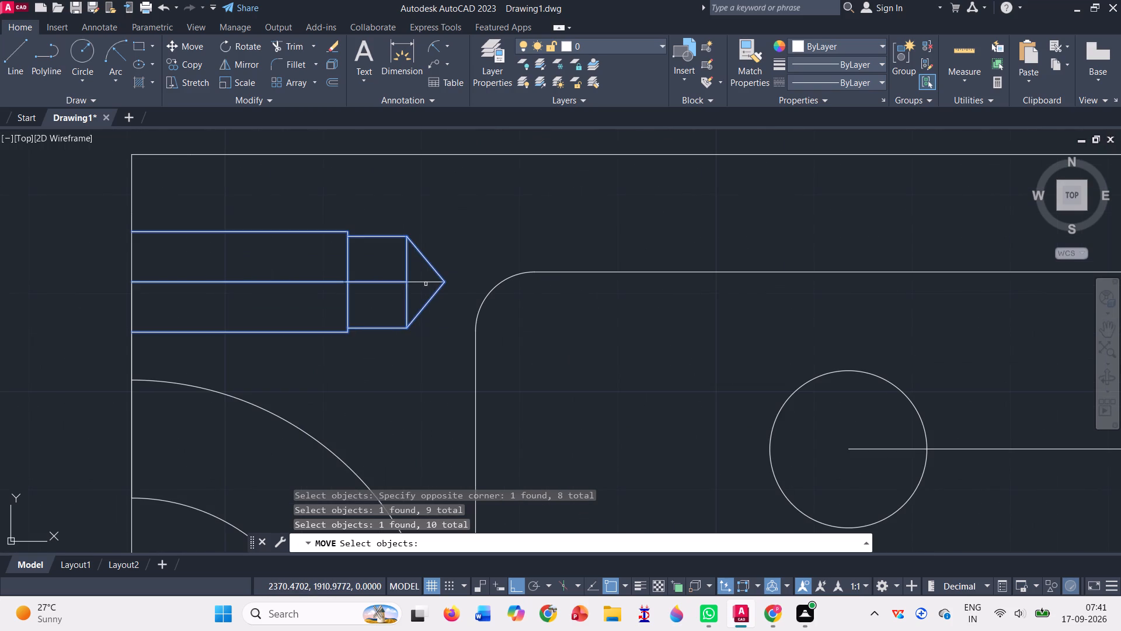
left_click(426, 282)
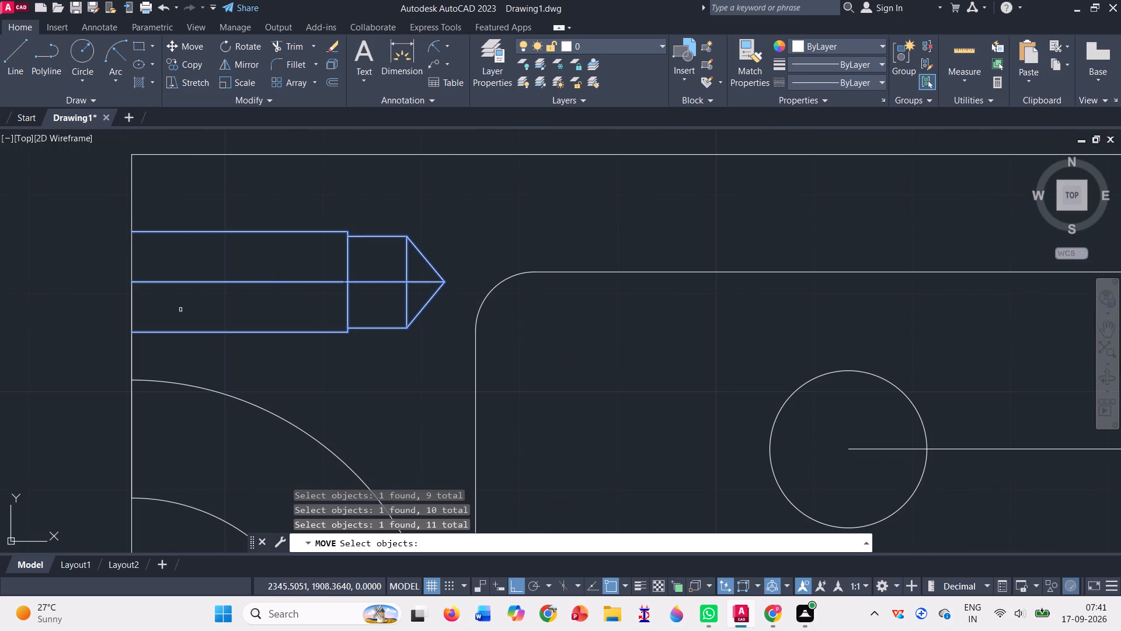
key("Return")
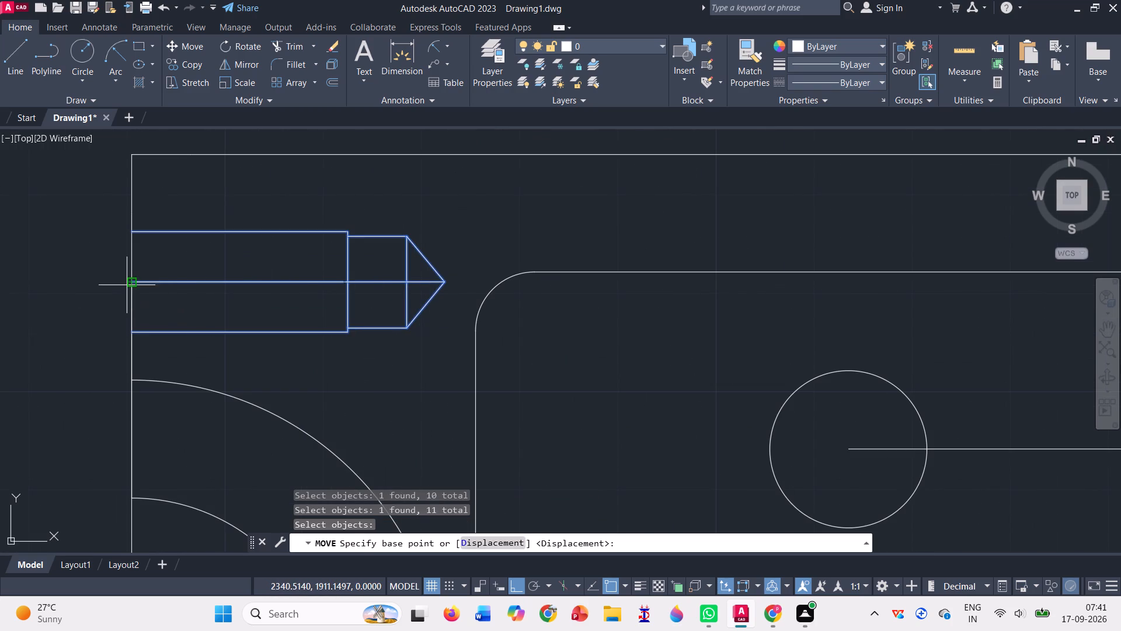
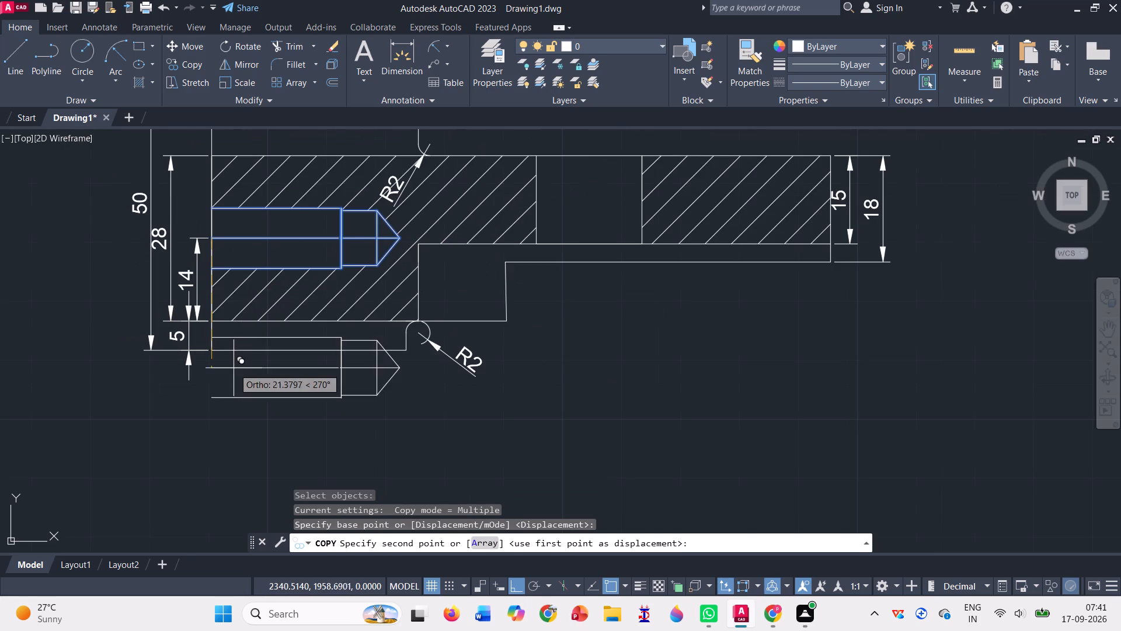
Place a copy of the section's pointed hole outline on the lower view's upper horizontal guide line at the left edge.
scroll(233, 370, "down", 2)
scroll(163, 487, "up", 3)
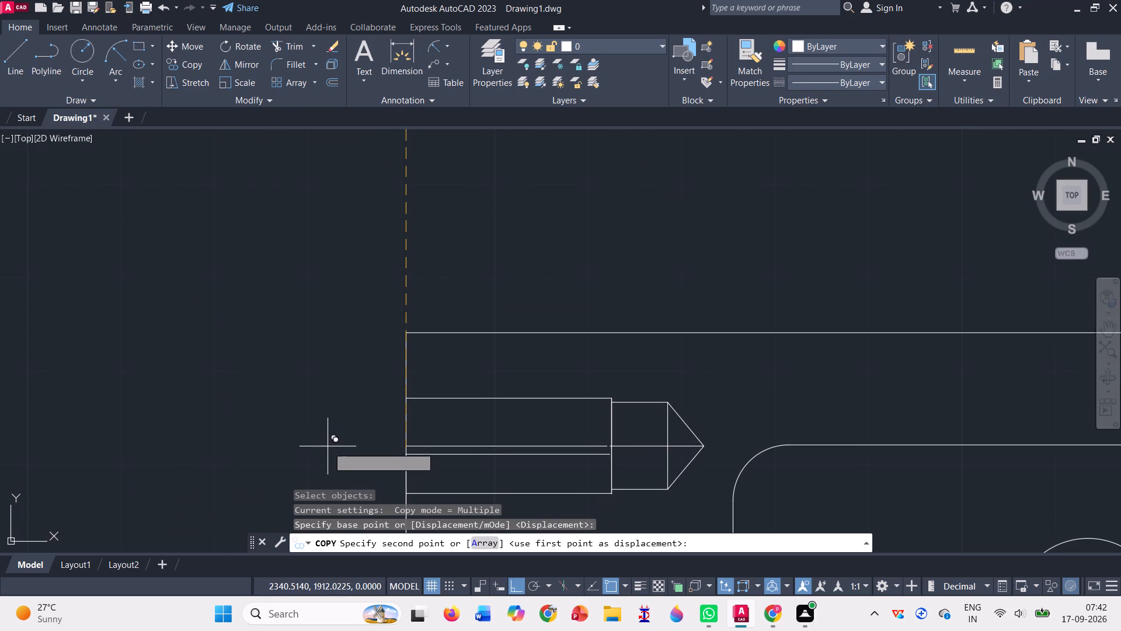
scroll(328, 446, "up", 4)
scroll(429, 443, "down", 3)
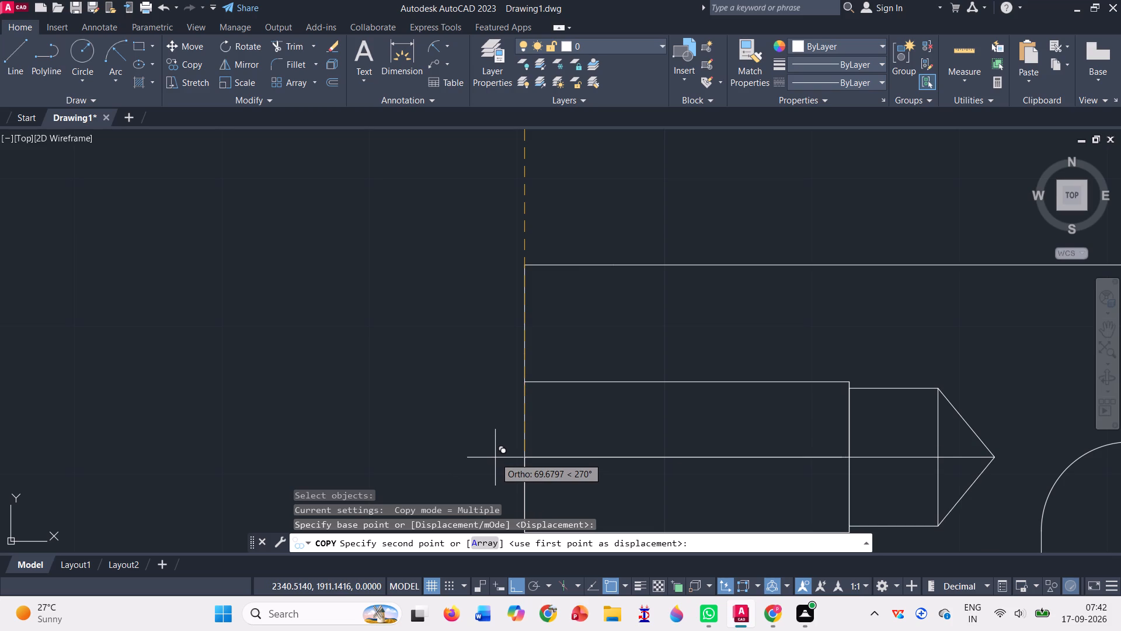
left_click(495, 457)
Place a second copy of the pointed hole outline on the lower horizontal guide line near the lower view's left edge.
scroll(495, 457, "down", 1)
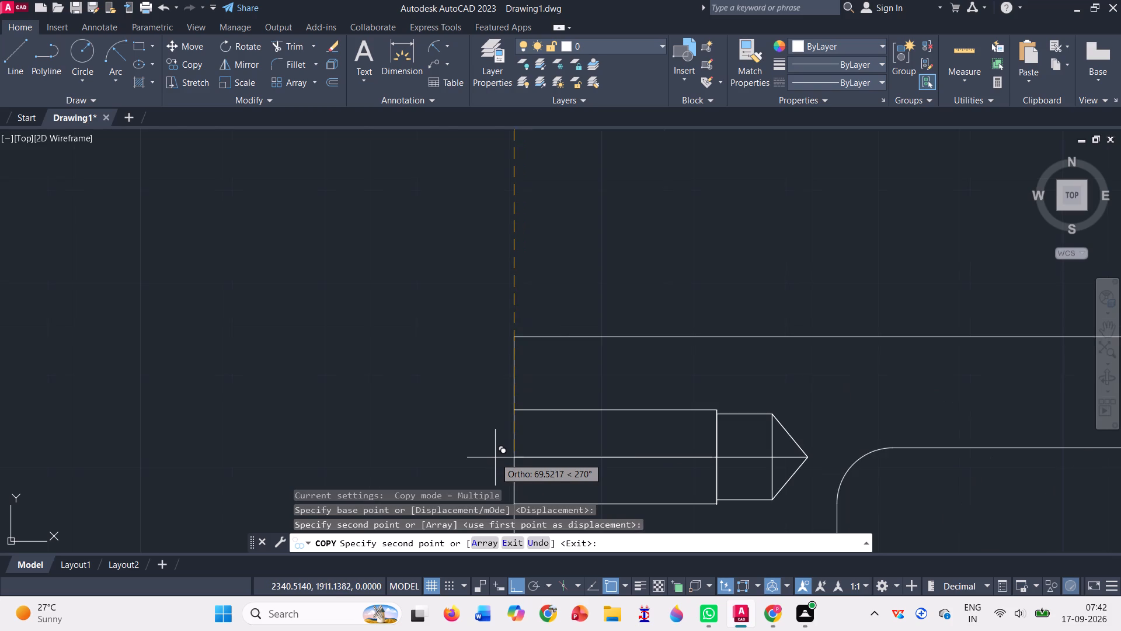
scroll(495, 457, "down", 2)
scroll(446, 340, "down", 1)
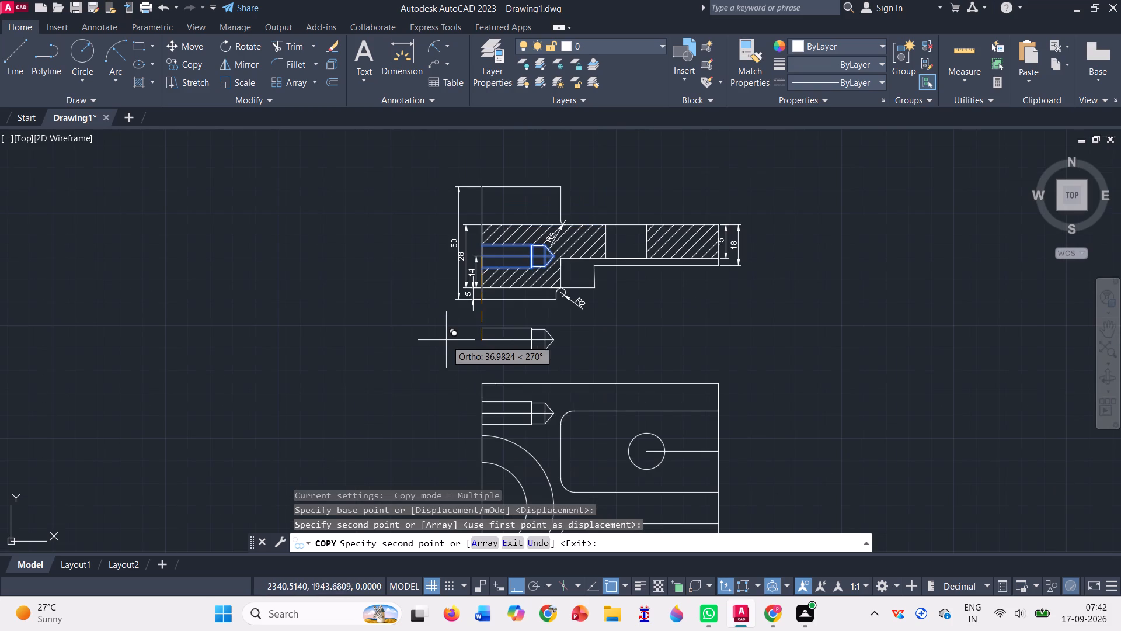
scroll(391, 322, "down", 2)
scroll(431, 461, "up", 2)
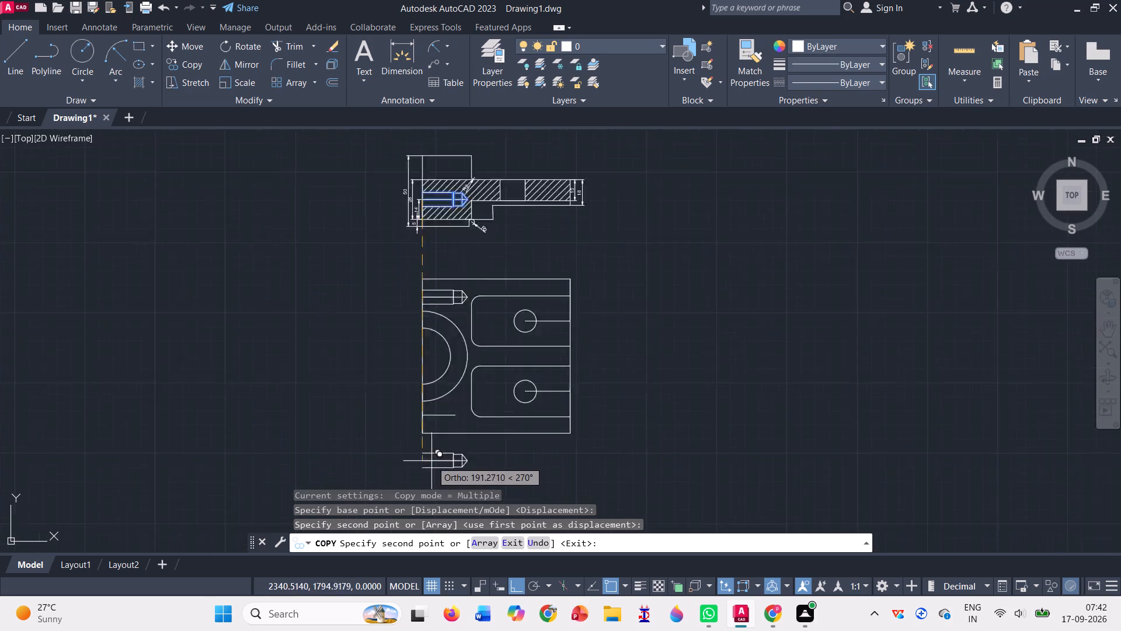
scroll(431, 461, "up", 2)
scroll(425, 413, "up", 2)
scroll(400, 348, "down", 1)
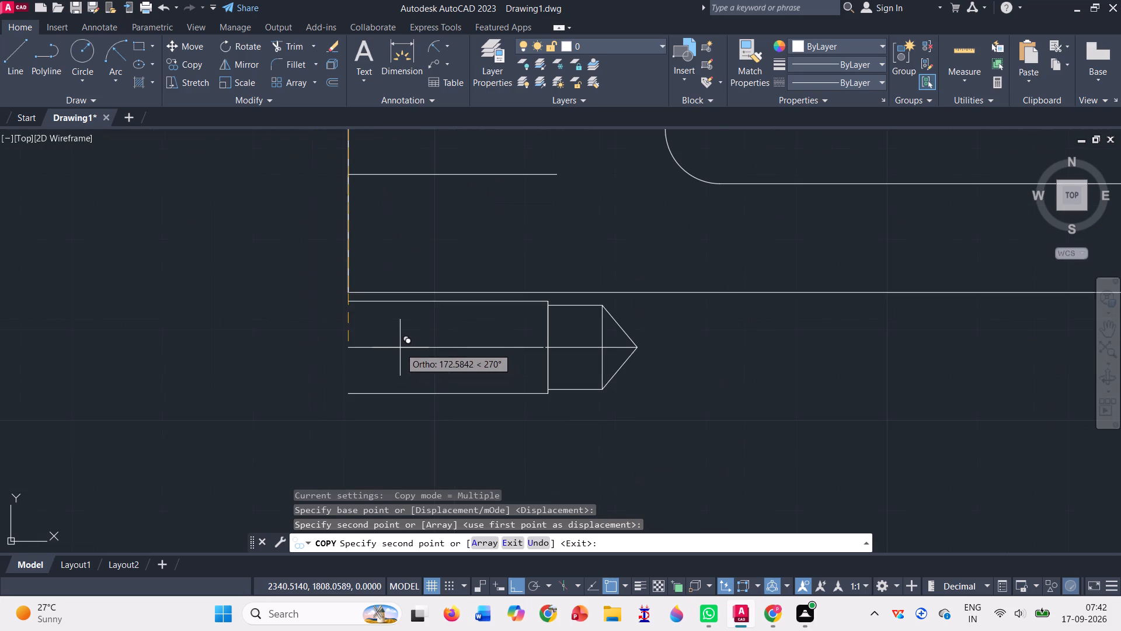
scroll(364, 176, "up", 2)
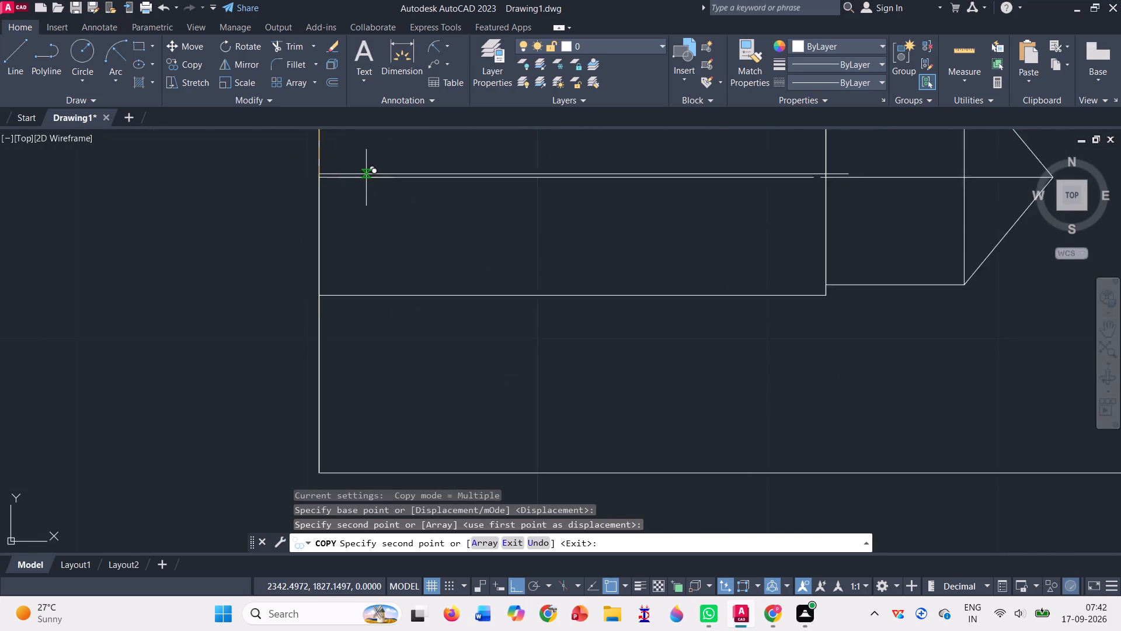
left_click(367, 174)
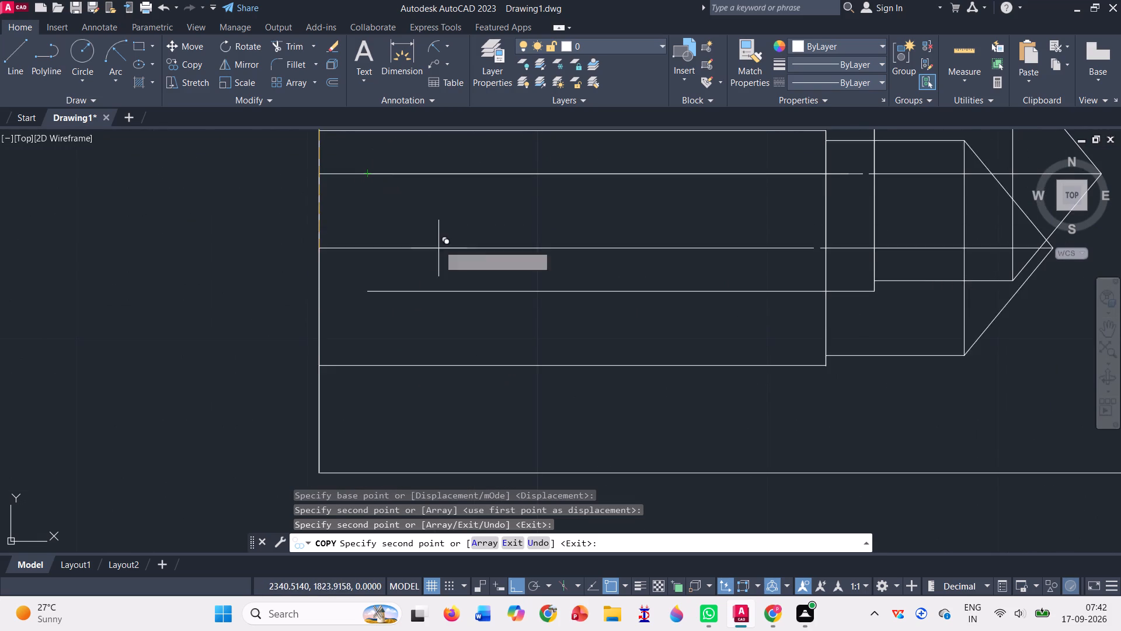
key("Escape")
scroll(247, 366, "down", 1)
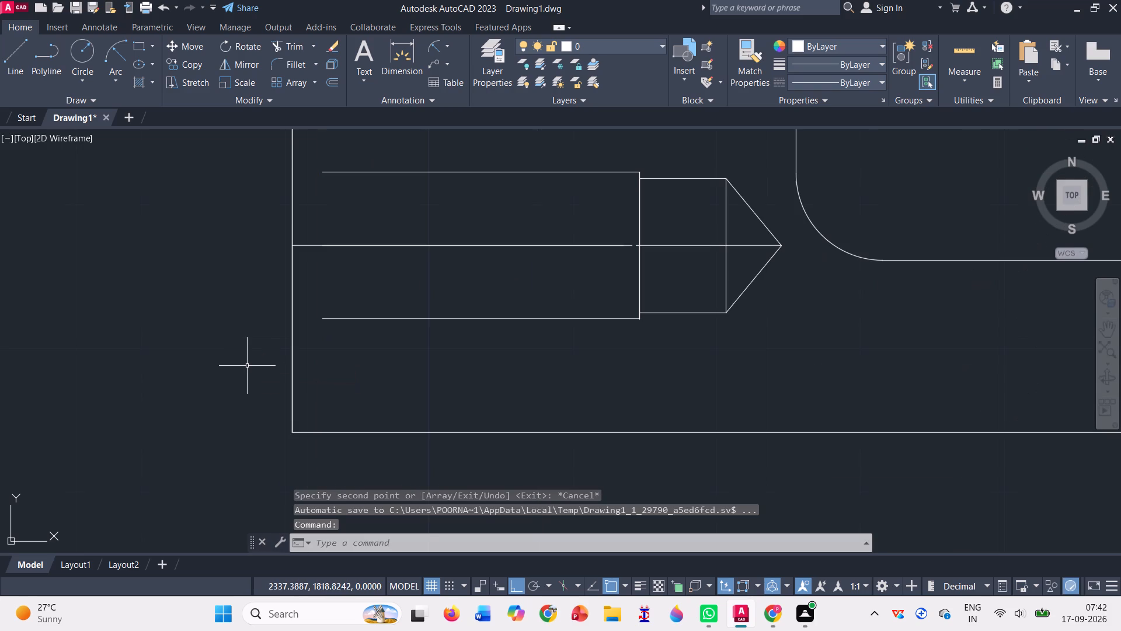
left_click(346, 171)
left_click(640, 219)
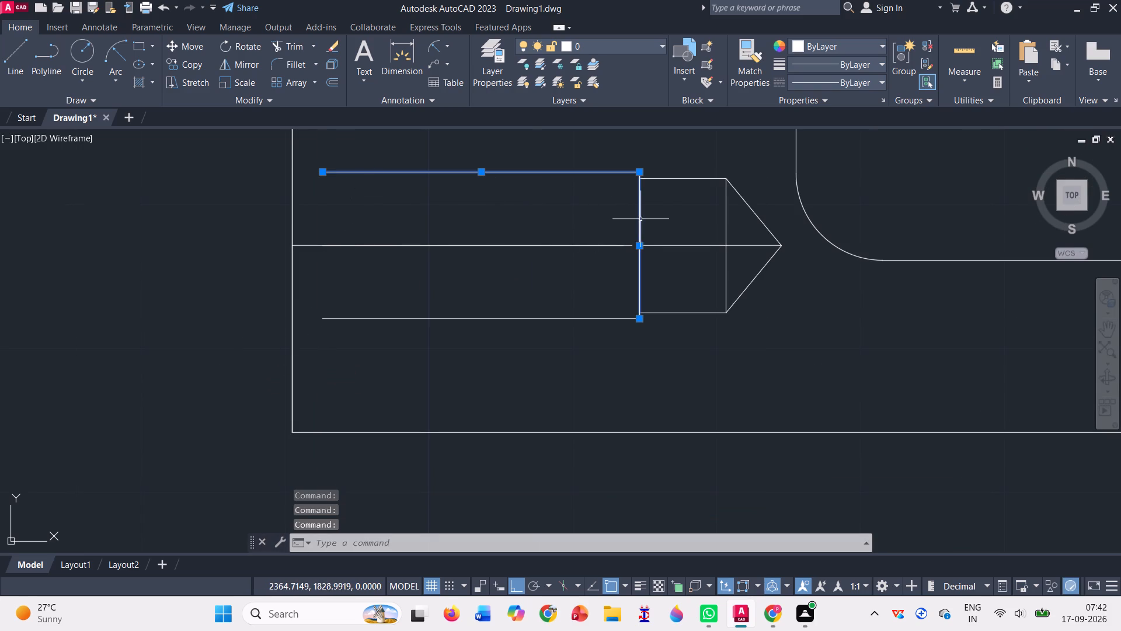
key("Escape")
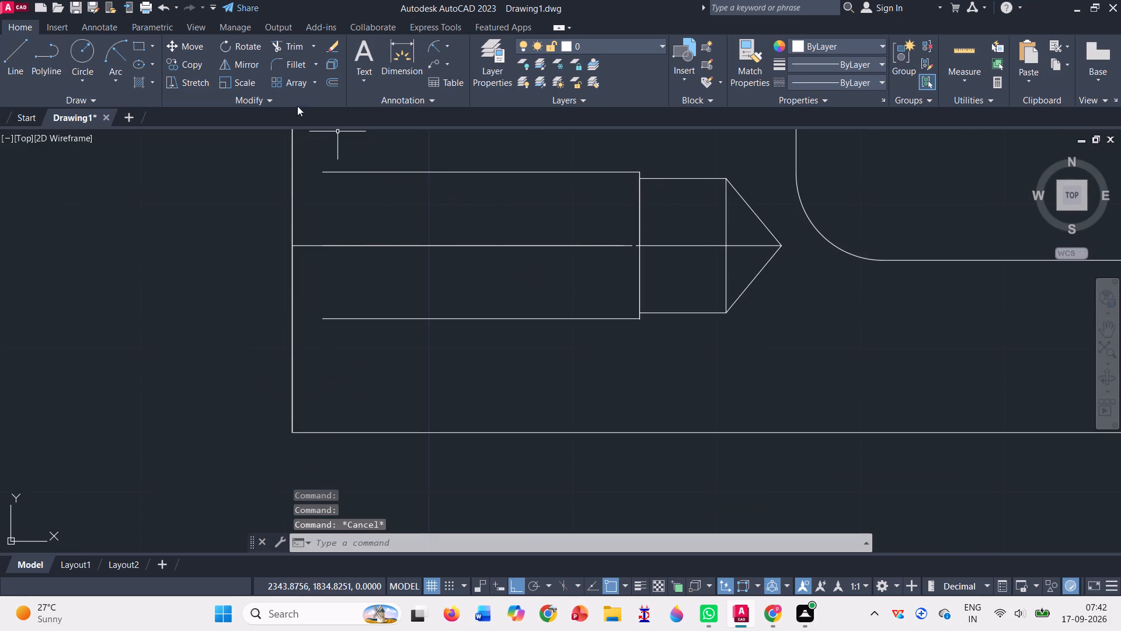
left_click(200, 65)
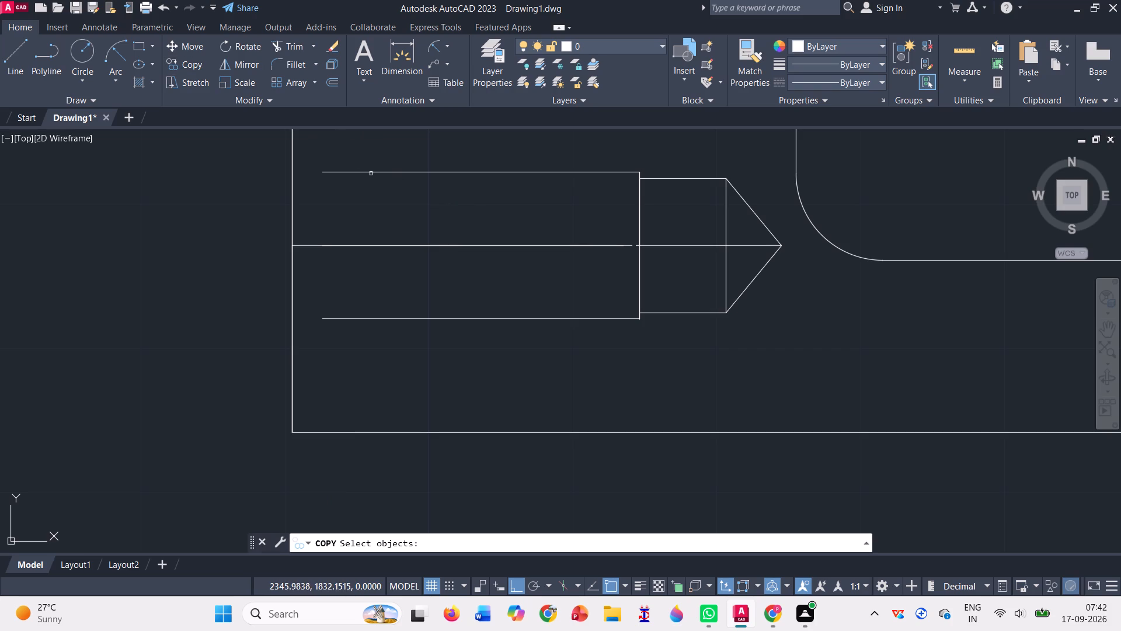
Move the lower pointed hole outline horizontally so its open end meets the lower view's left edge.
left_click(194, 47)
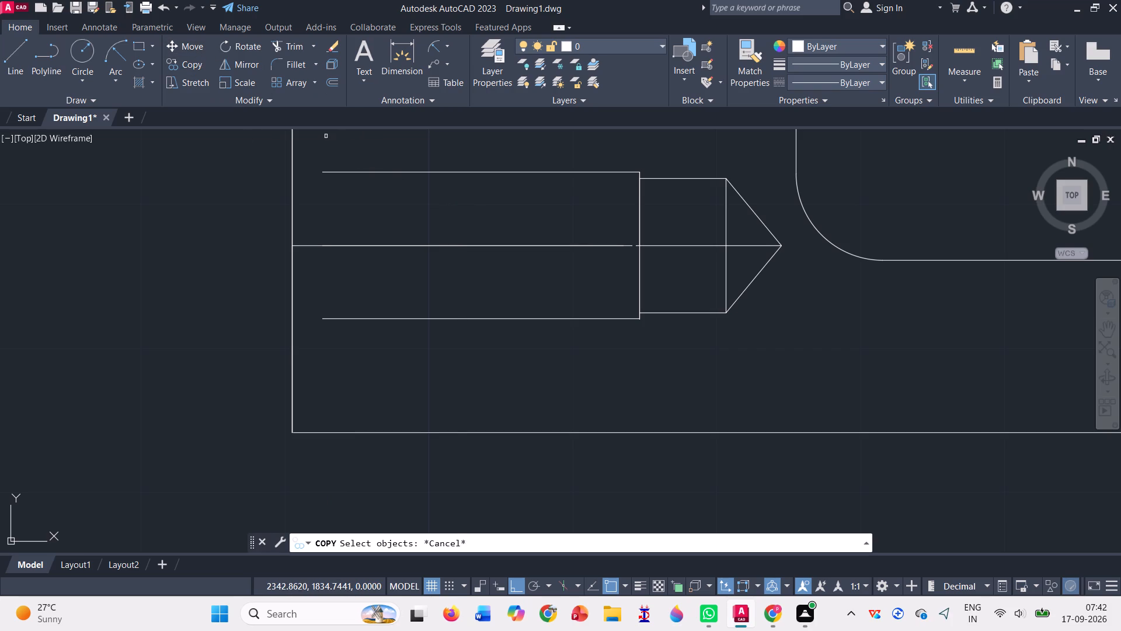
left_click(415, 172)
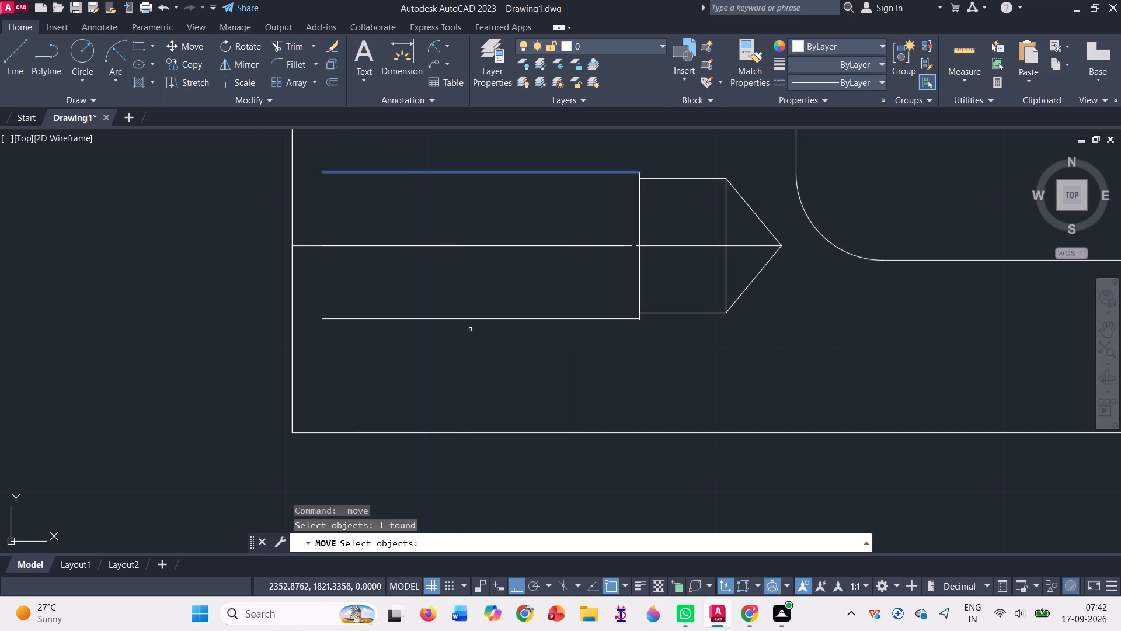
left_click(470, 322)
left_click(474, 307)
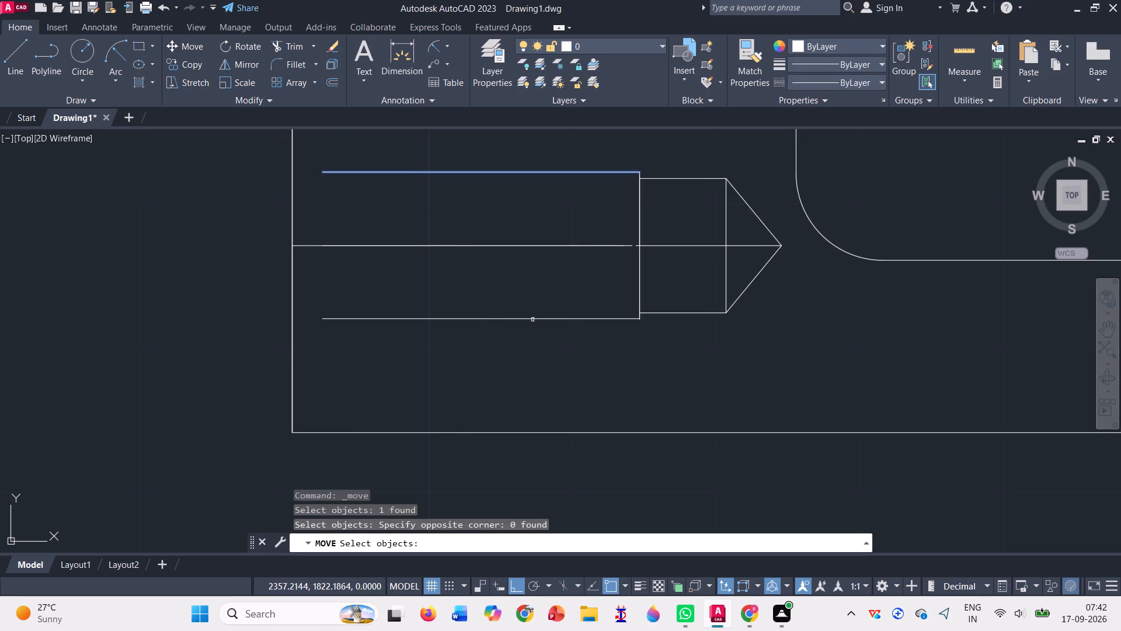
left_click(532, 320)
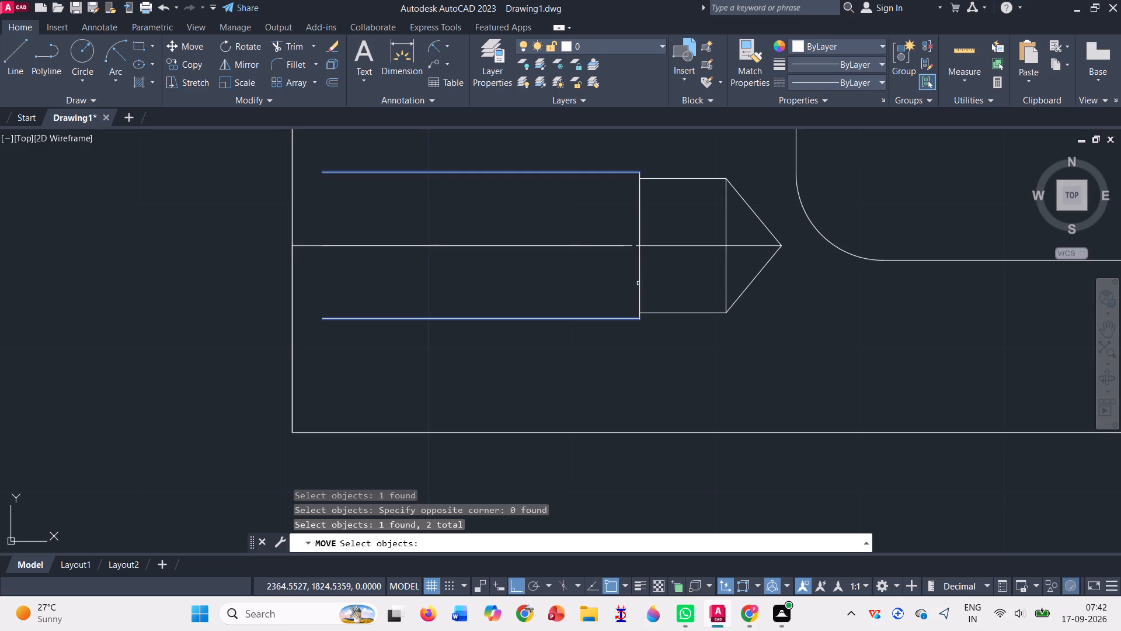
left_click(638, 284)
left_click(659, 243)
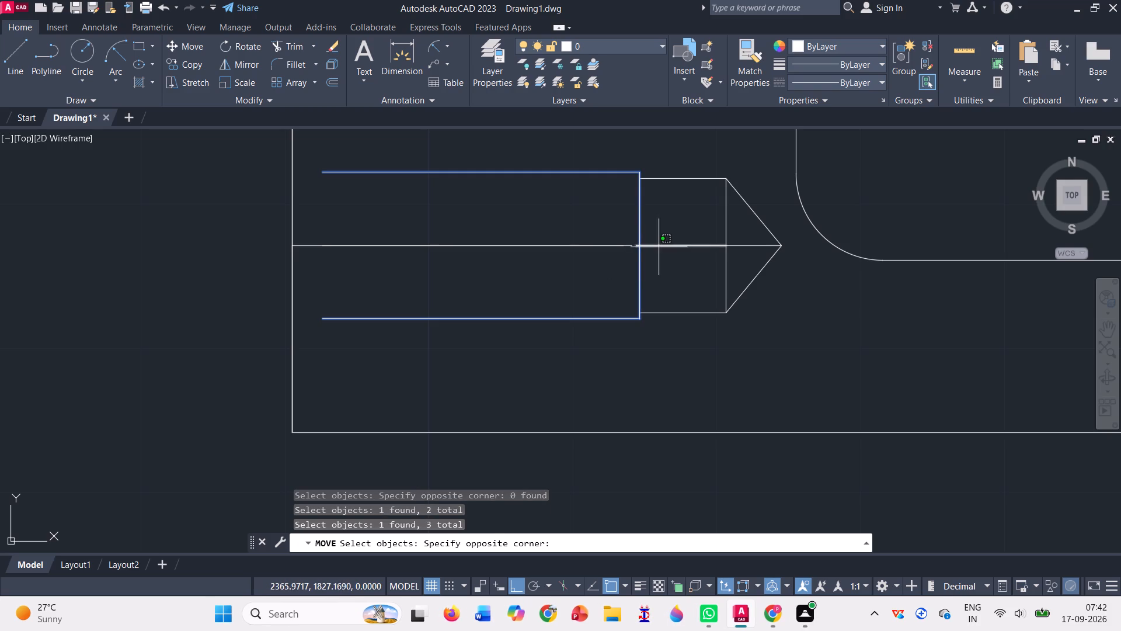
left_click(657, 255)
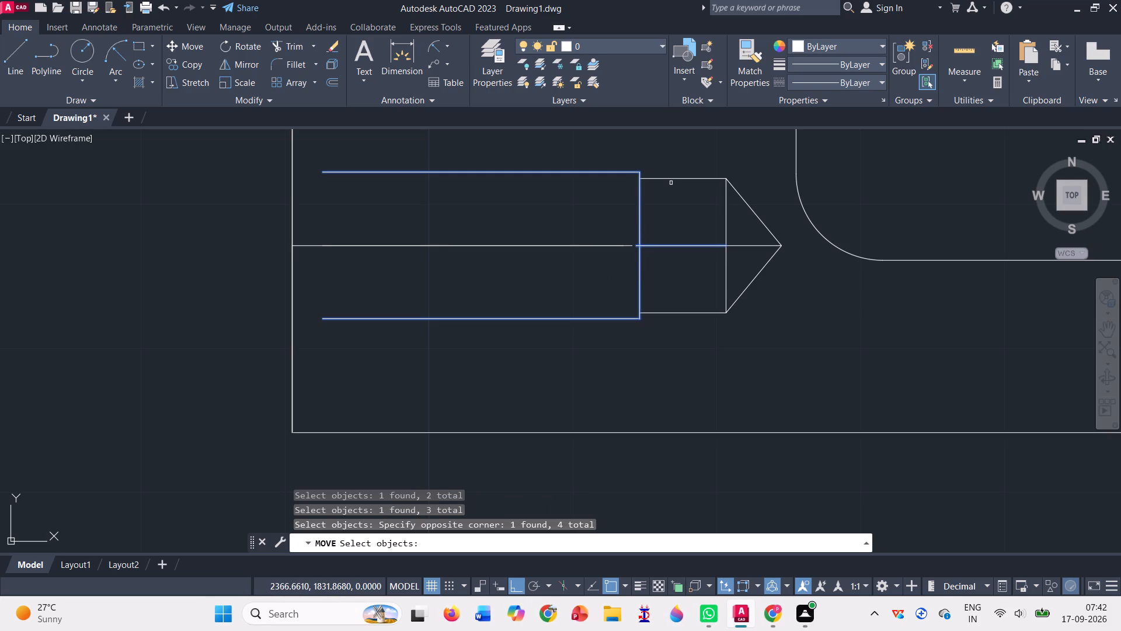
left_click_drag(680, 165, 782, 293)
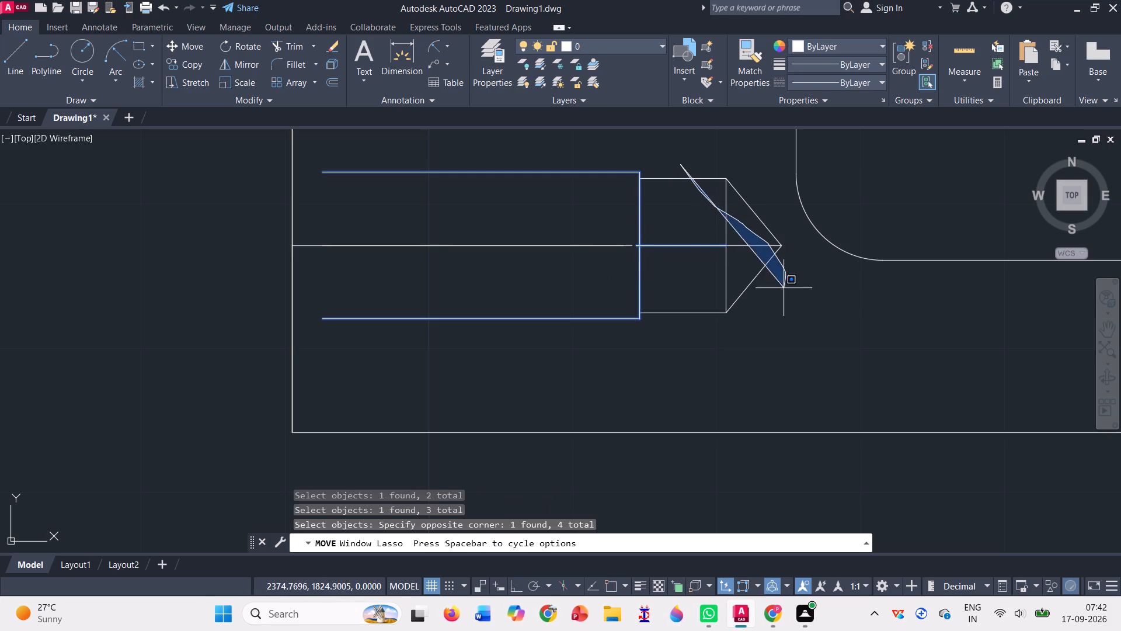
left_click_drag(782, 293, 669, 328)
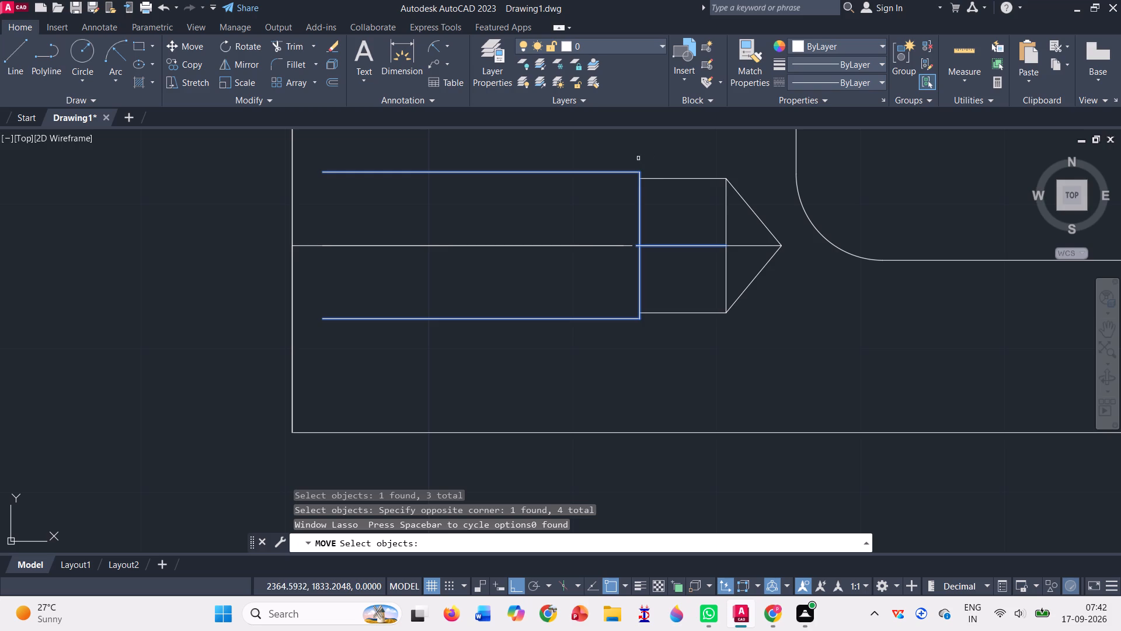
left_click_drag(620, 158, 794, 300)
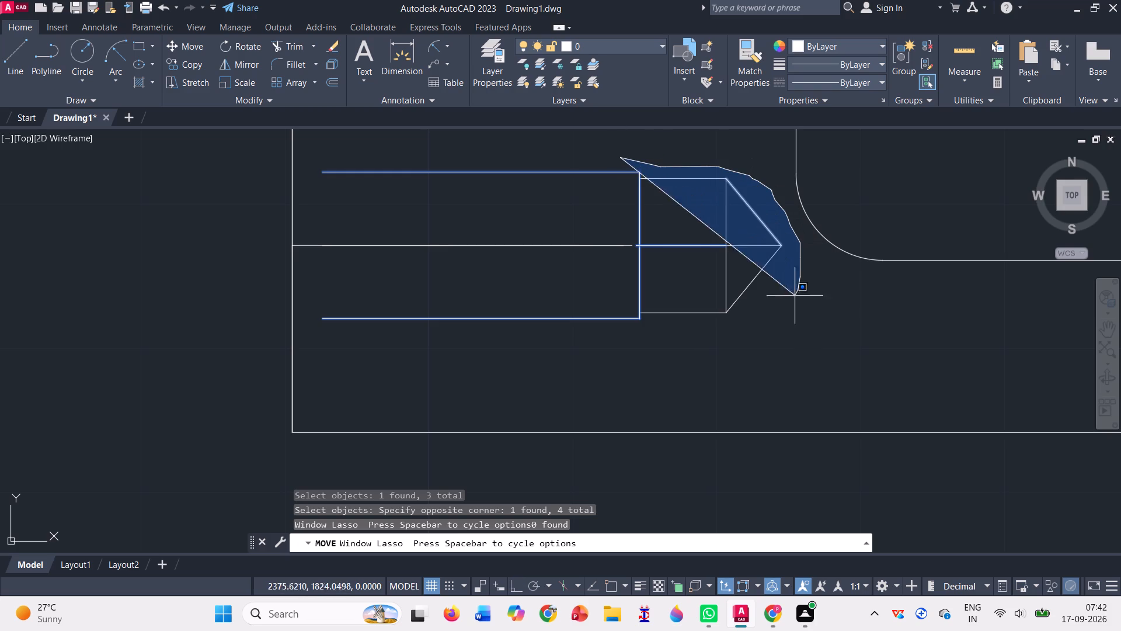
left_click_drag(794, 300, 624, 339)
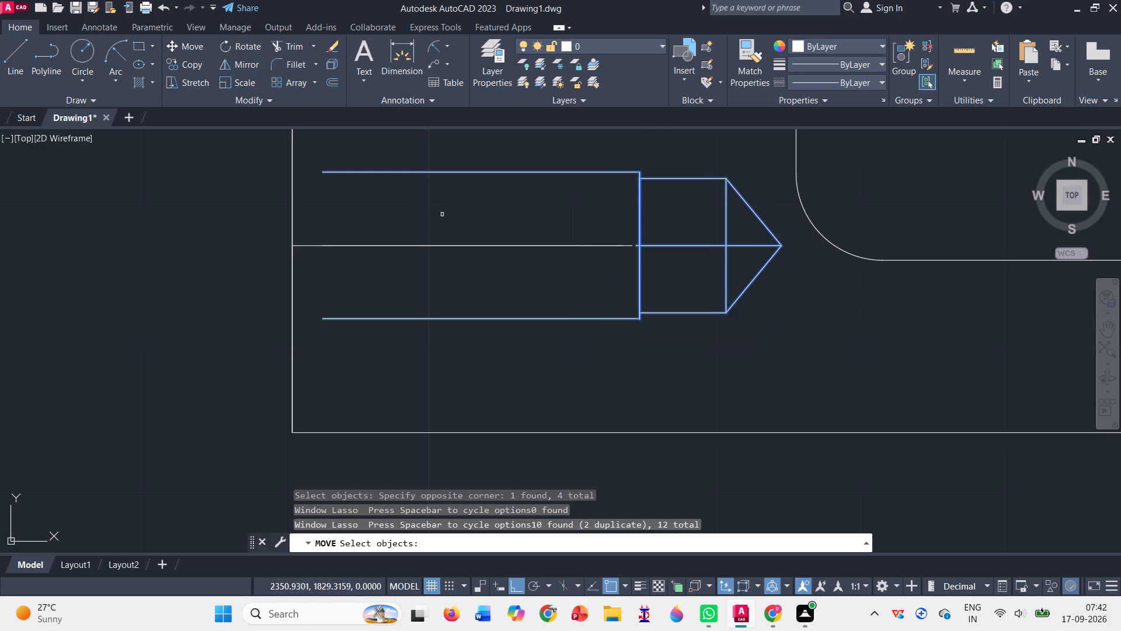
key("Return")
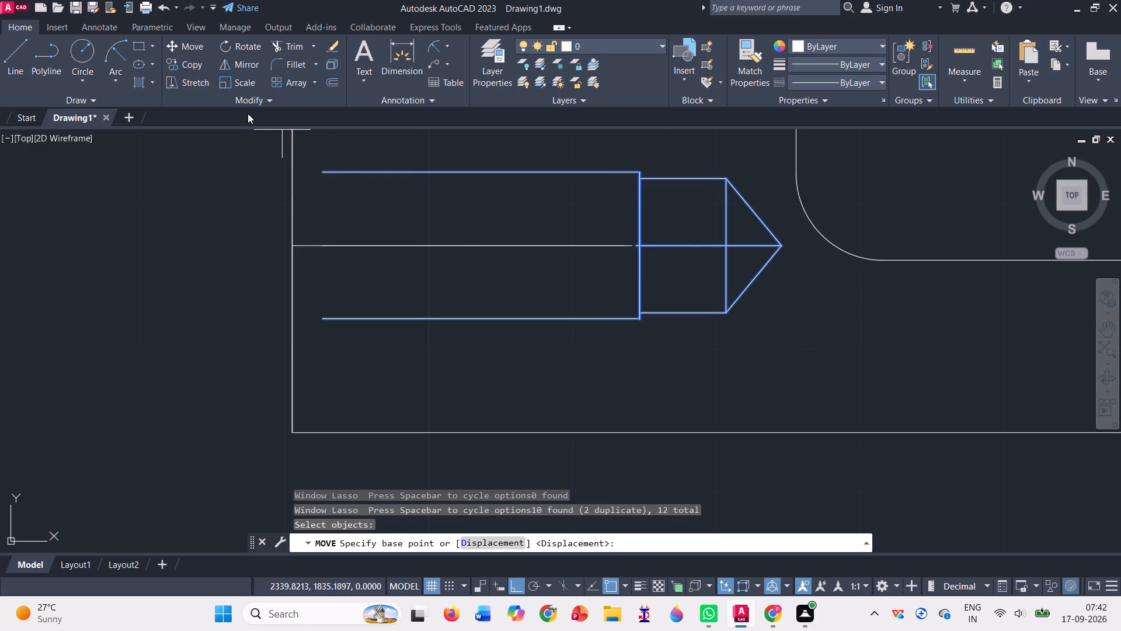
left_click(327, 175)
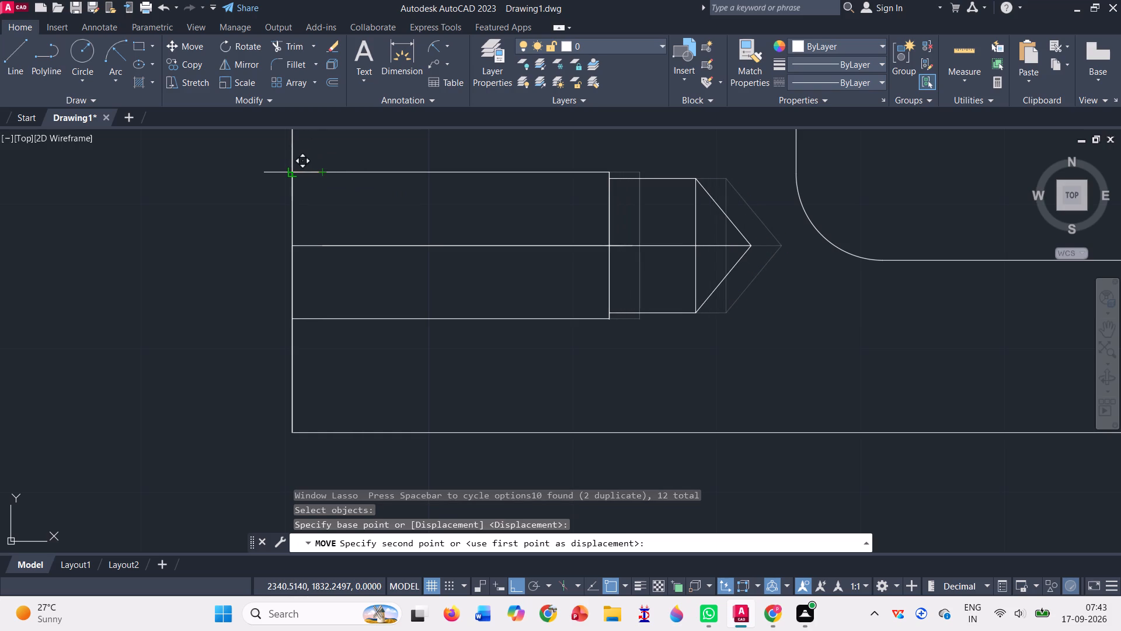
left_click(291, 176)
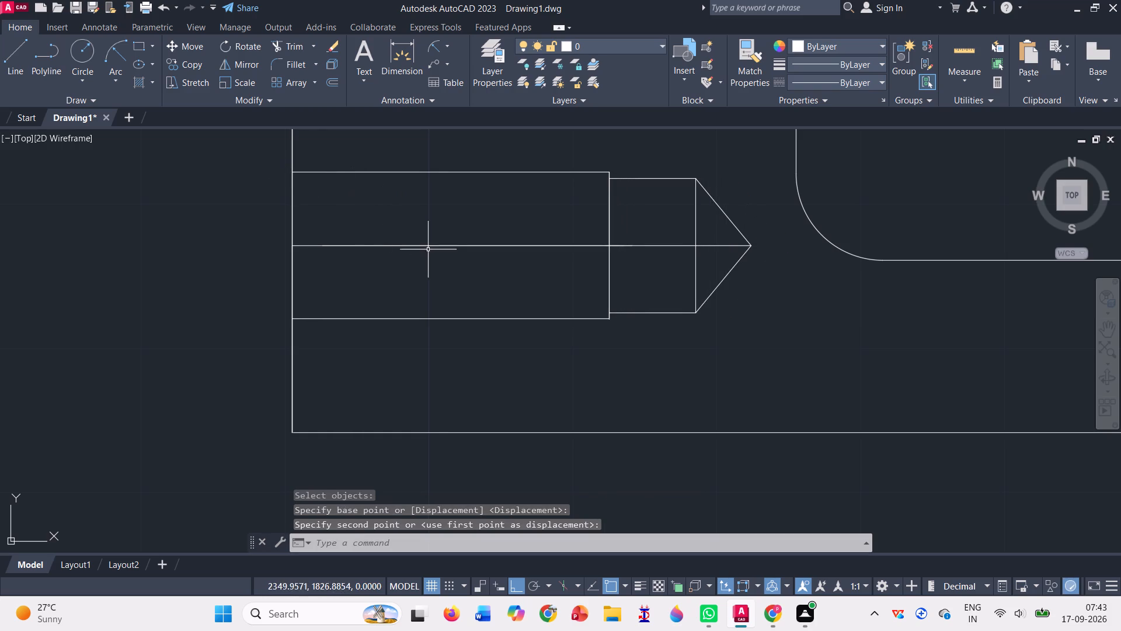
Add a radius dimension to the upper pocket's upper-left corner fillet, with its text above the lower view's outline.
scroll(544, 283, "down", 1)
scroll(560, 380, "down", 1)
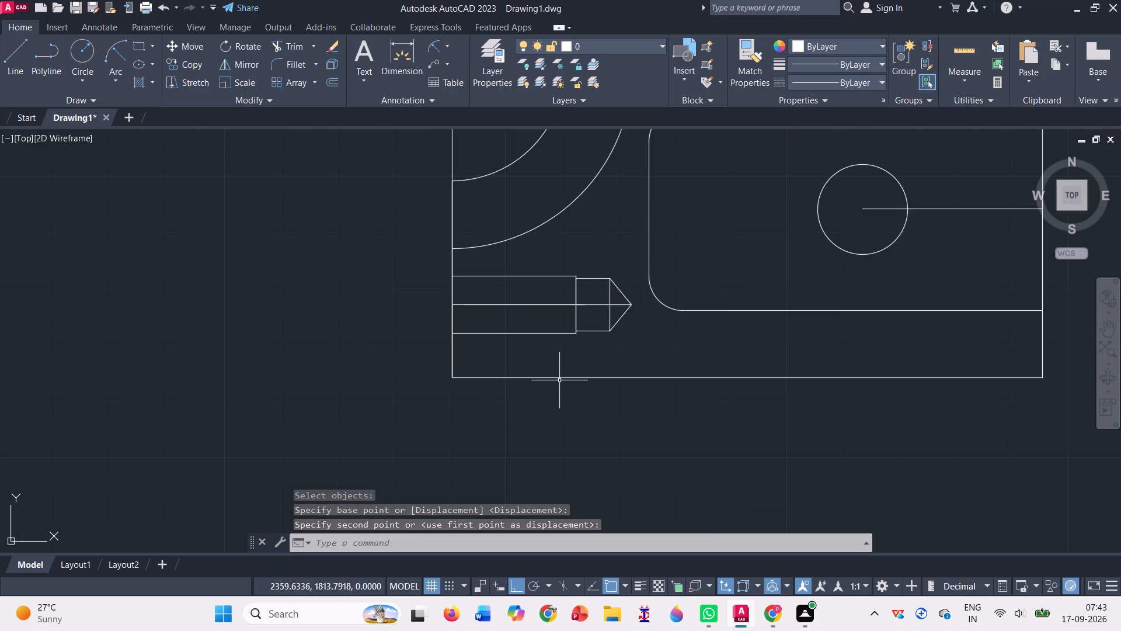
scroll(243, 331, "down", 1)
scroll(249, 235, "down", 2)
scroll(754, 412, "down", 1)
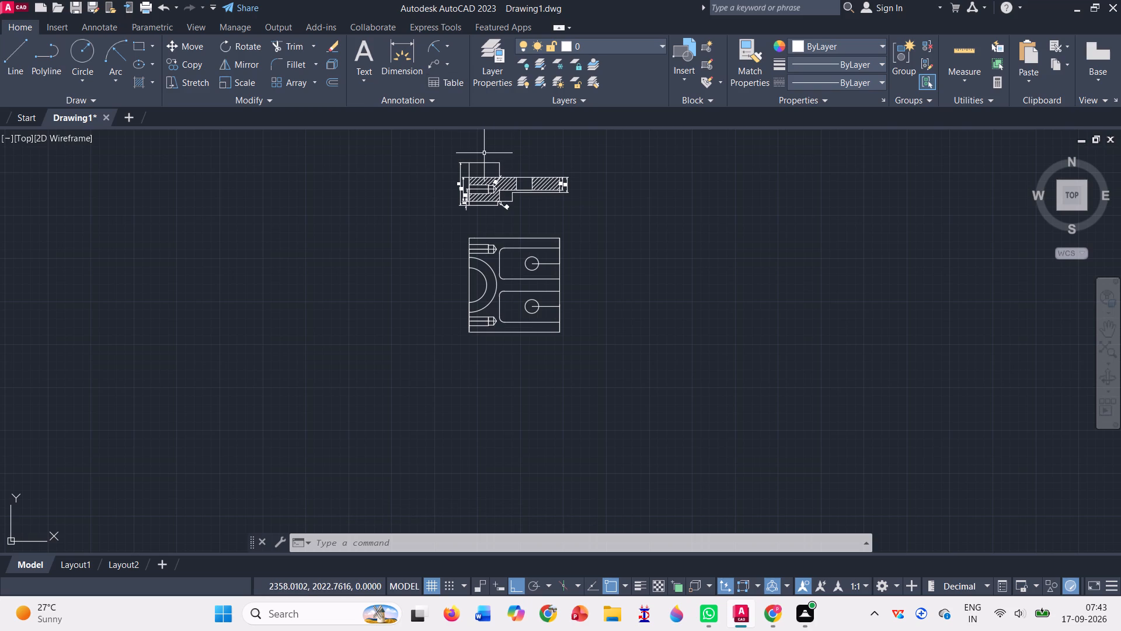
scroll(484, 153, "up", 1)
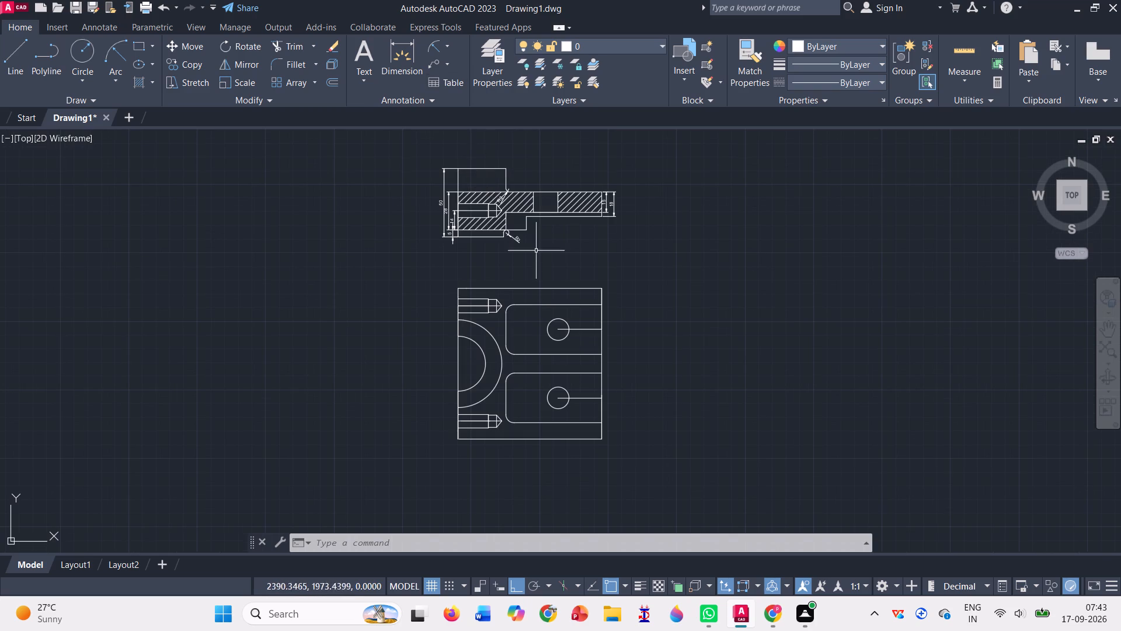
scroll(502, 335, "up", 2)
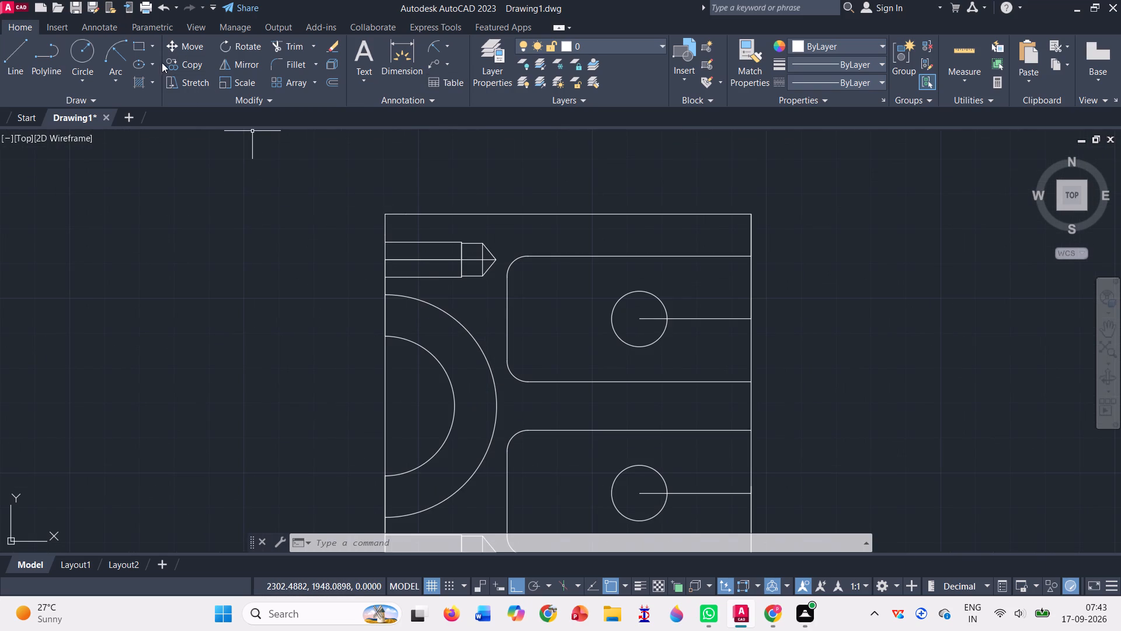
left_click(434, 44)
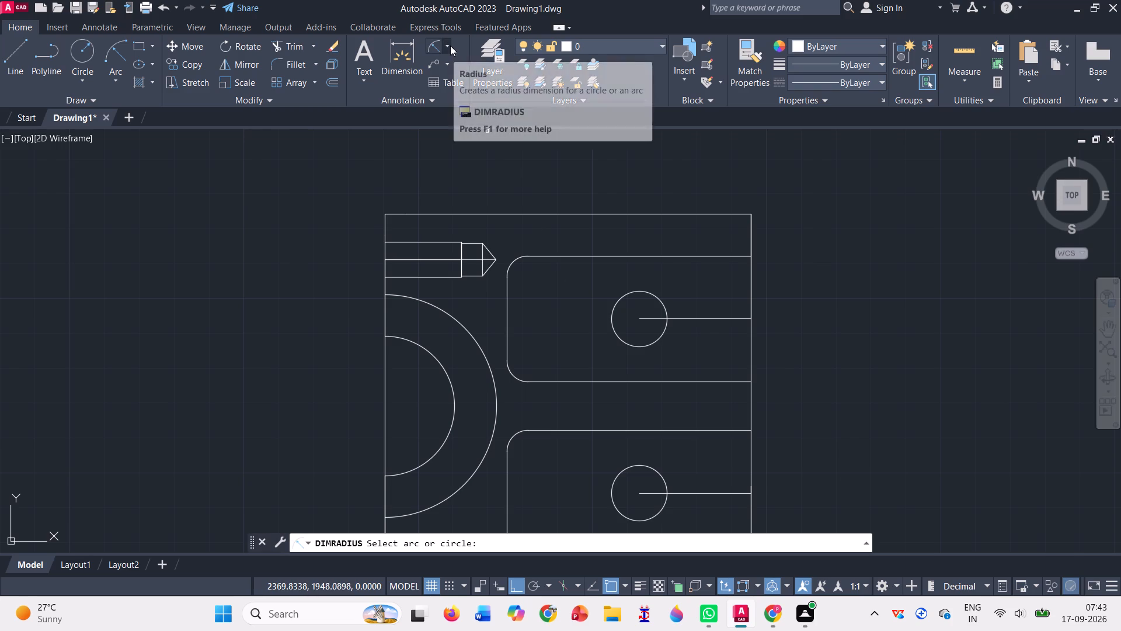
left_click(517, 261)
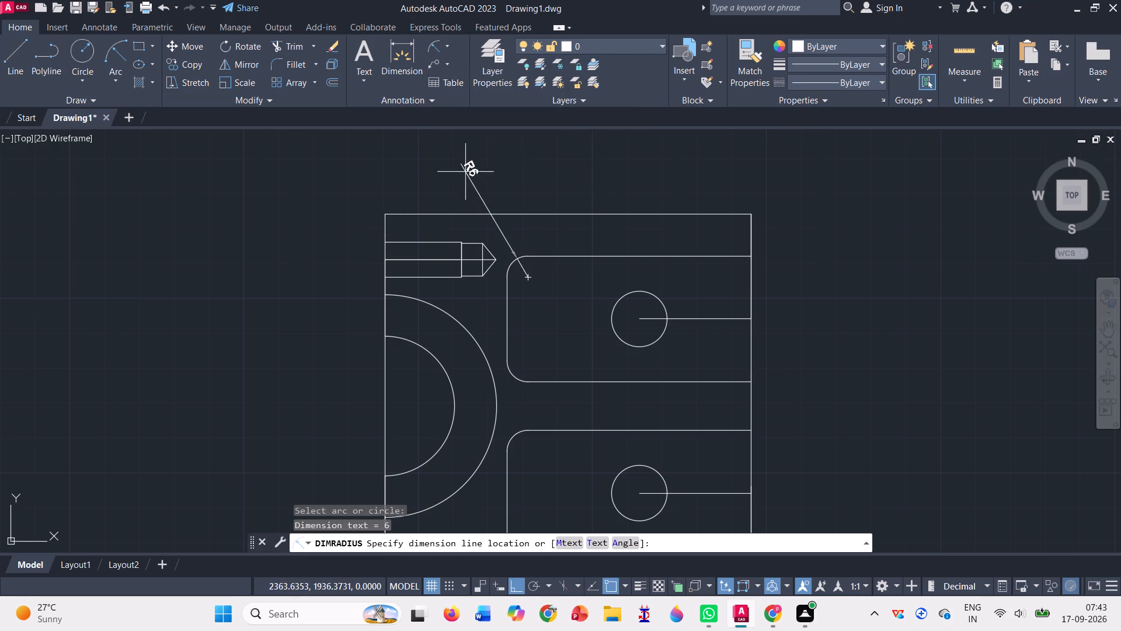
left_click(479, 190)
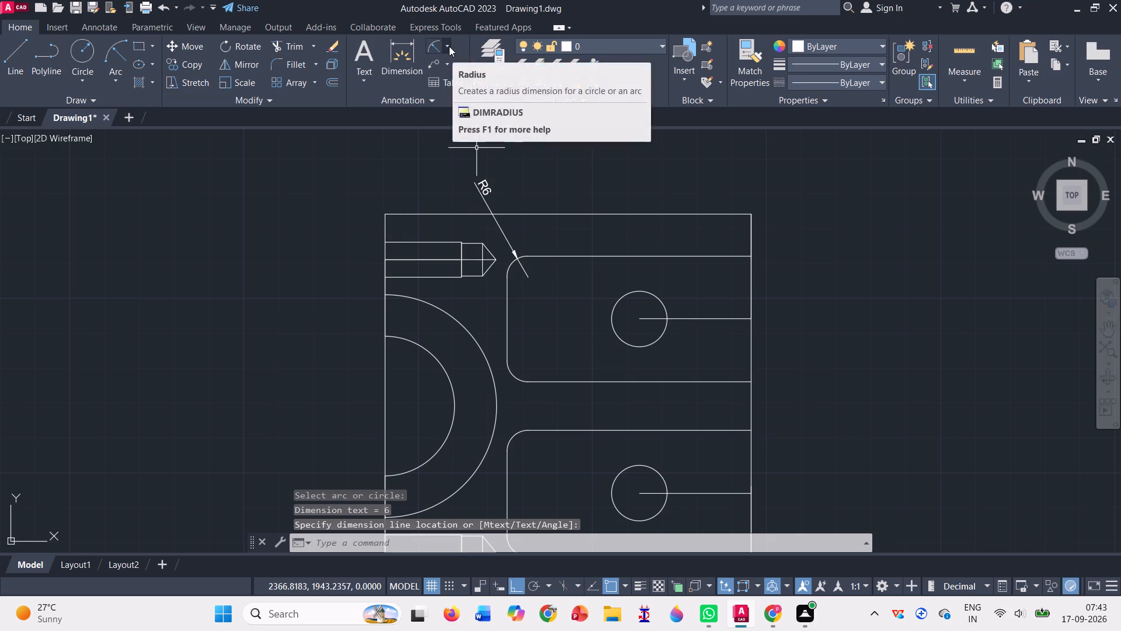
Add a radius dimension to the inner semicircular arc at the lower view's left edge, with its text inside the arc.
left_click(449, 46)
left_click(436, 44)
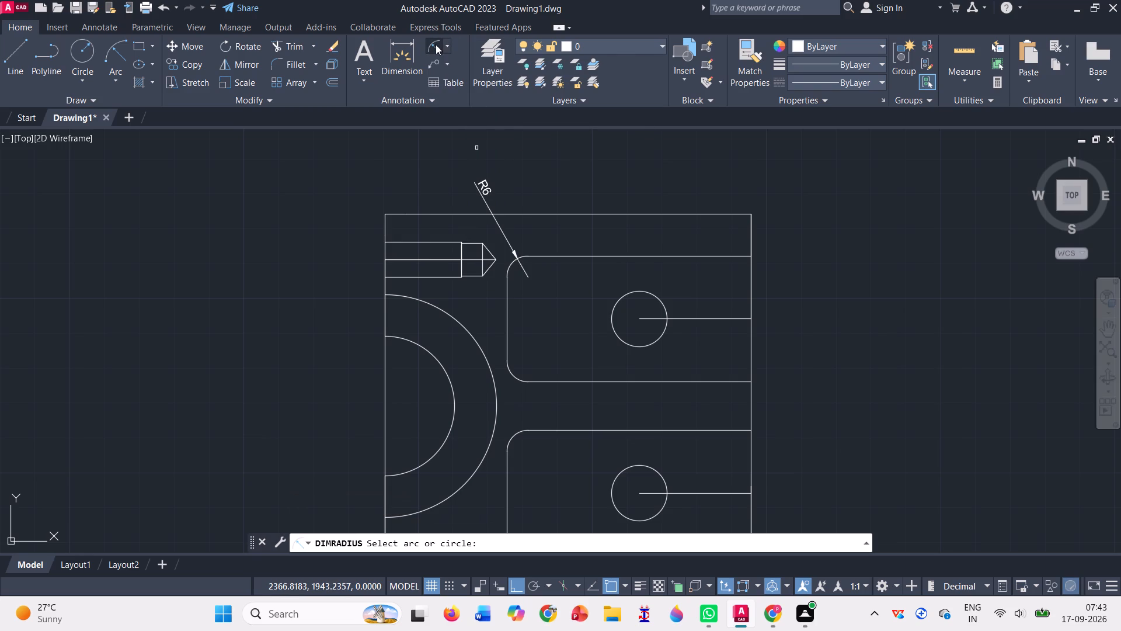
left_click(431, 354)
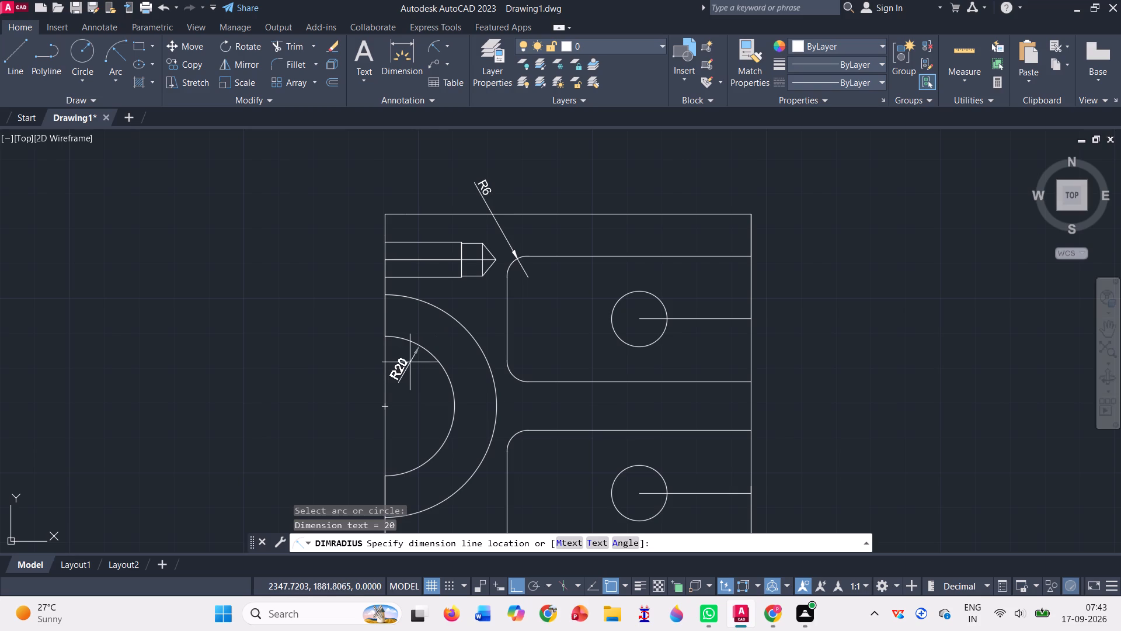
left_click(410, 363)
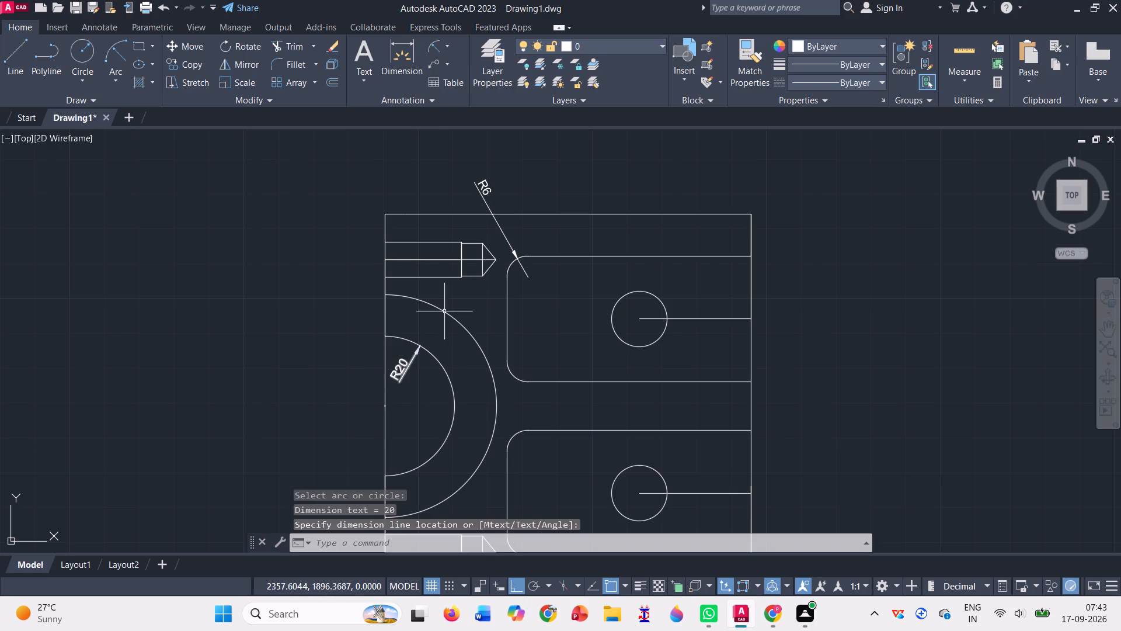
Add a radius dimension to the outer semicircular arc at the lower view's left edge, with its text inside the inner arc.
left_click(438, 48)
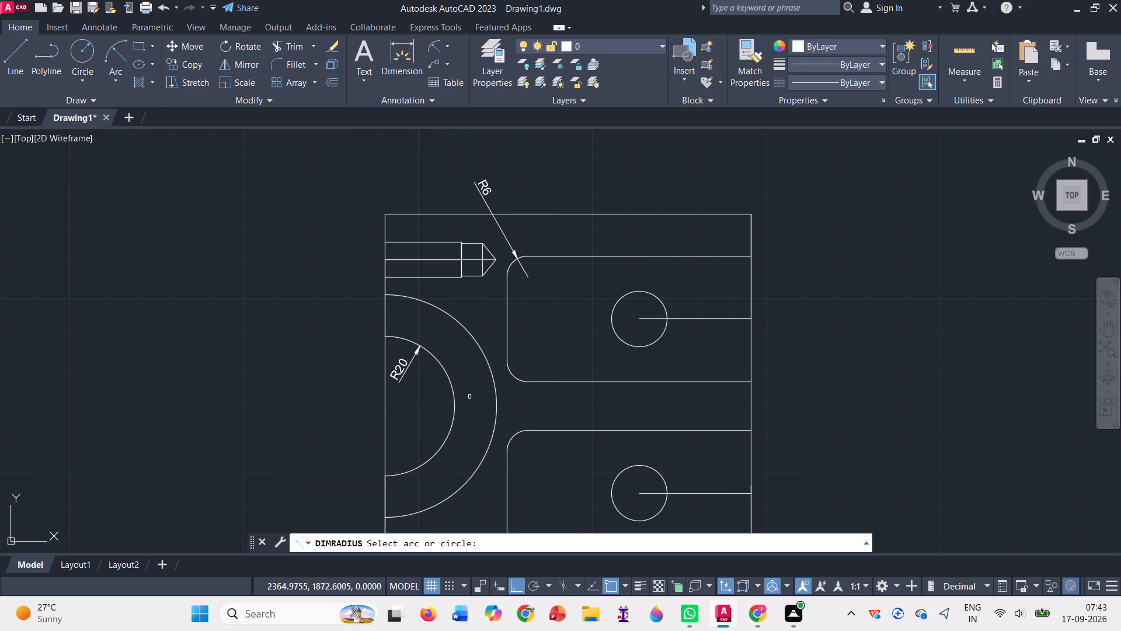
left_click(494, 384)
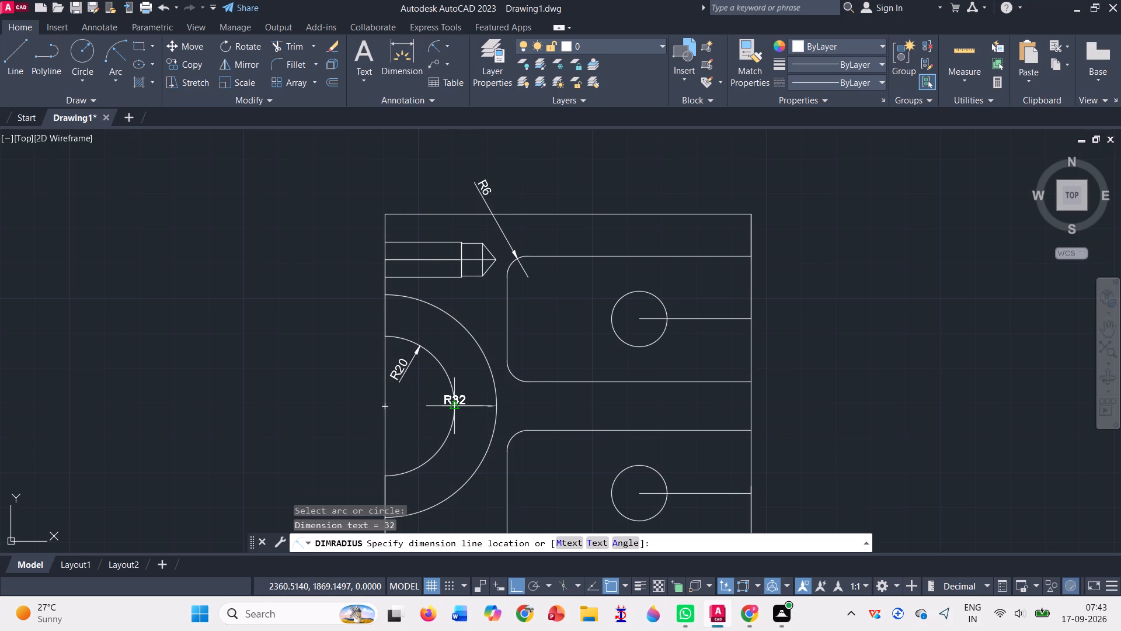
left_click(434, 420)
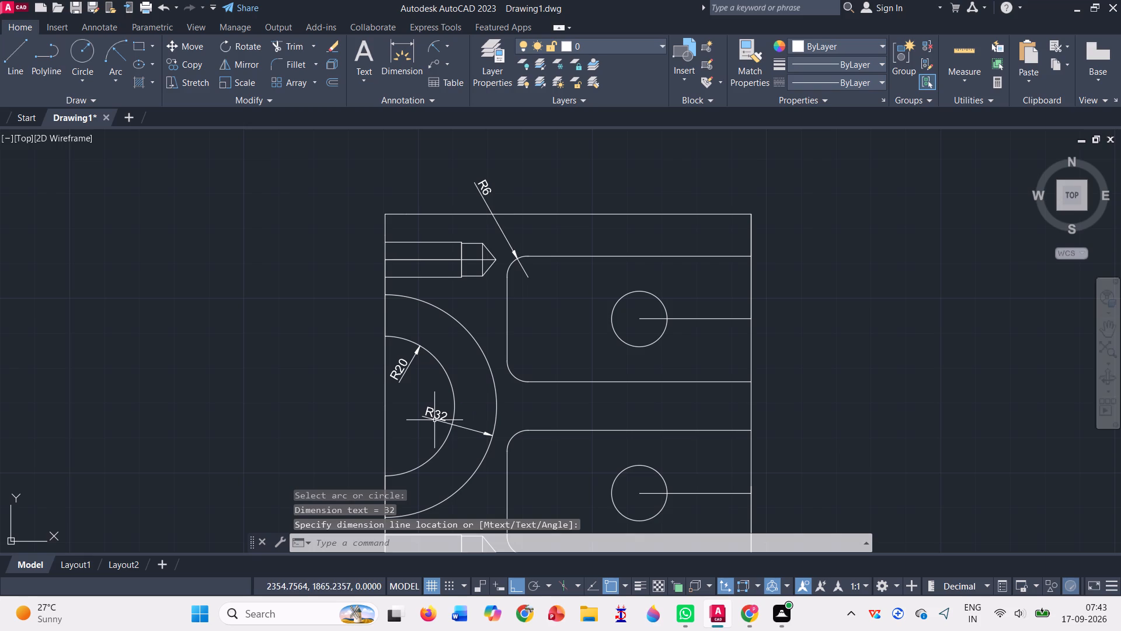
Add diameter dimensions to the circular holes in the upper and lower pockets, with the text inside each circle.
left_click(448, 50)
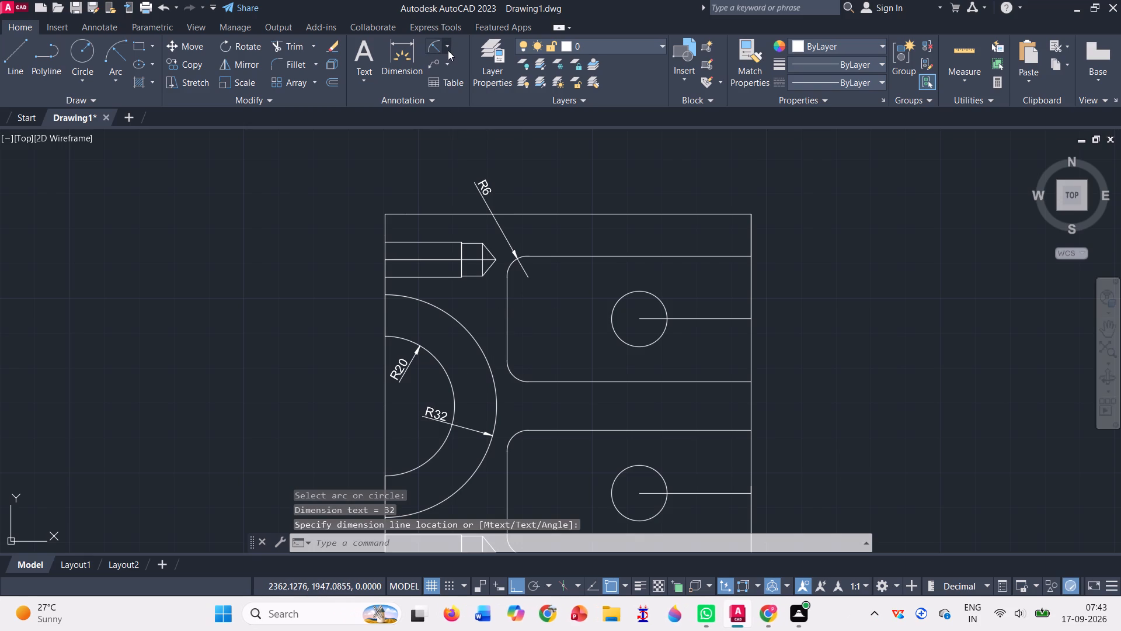
left_click(450, 225)
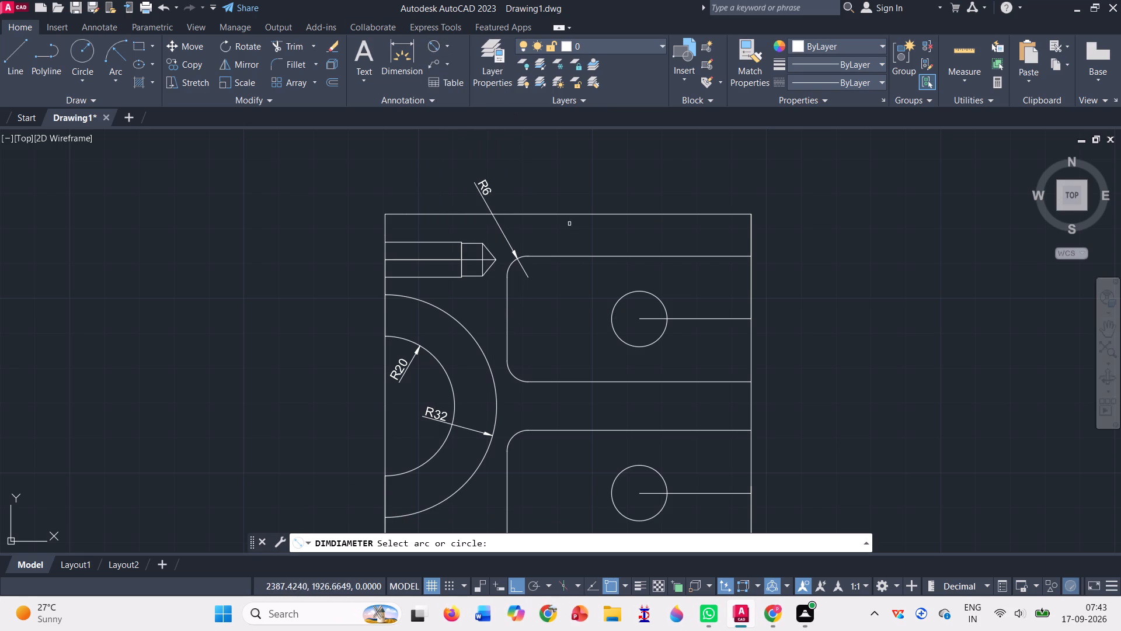
left_click(634, 293)
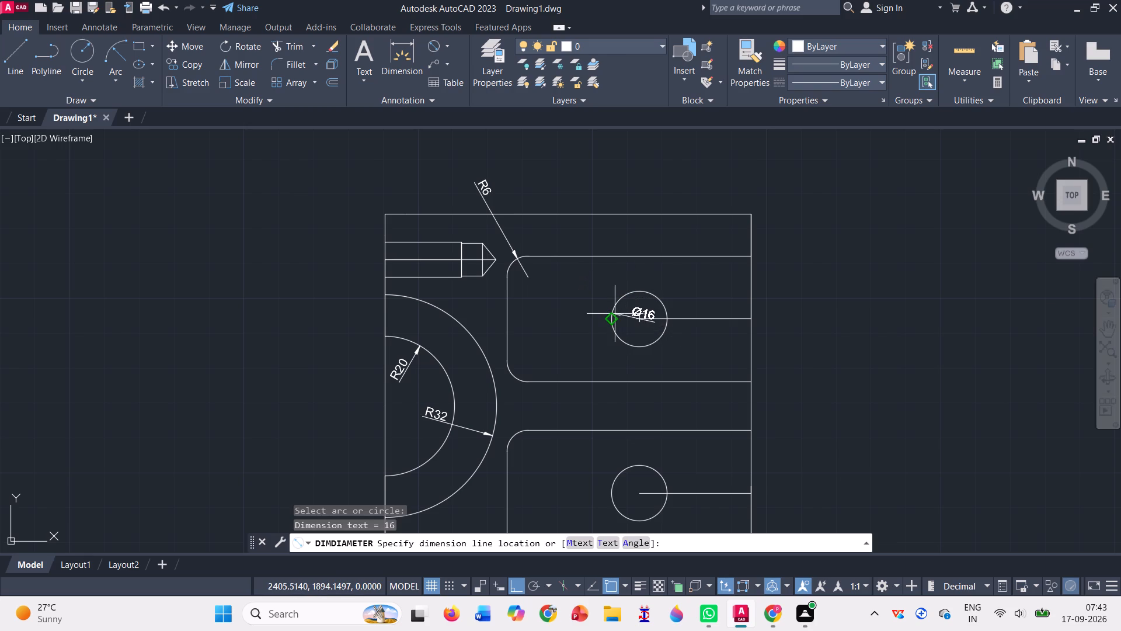
left_click(606, 317)
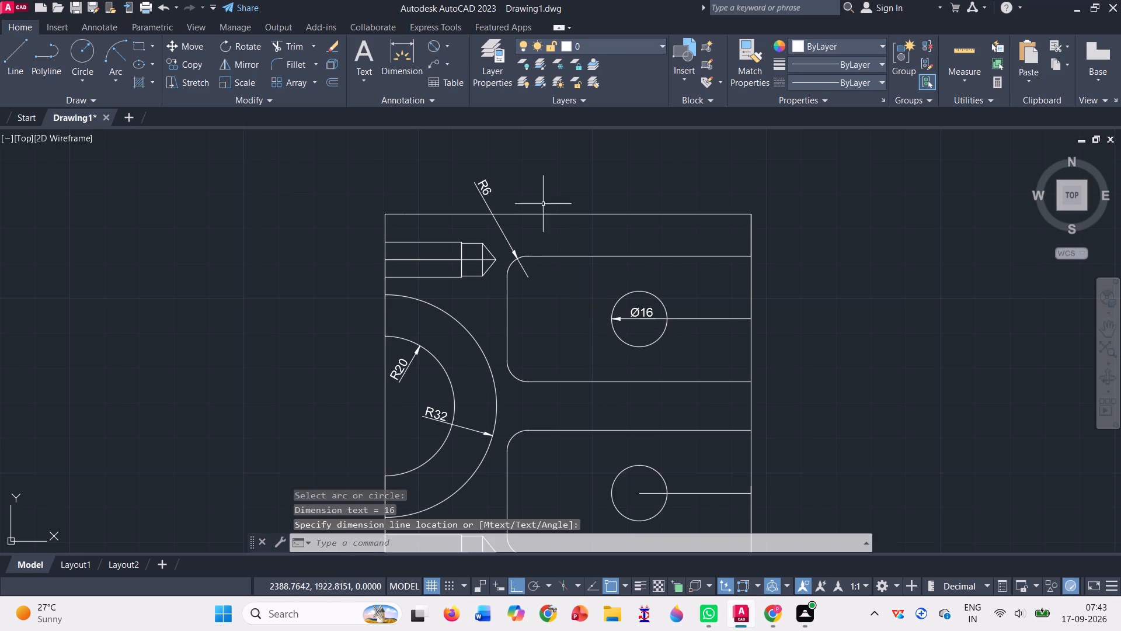
left_click(436, 46)
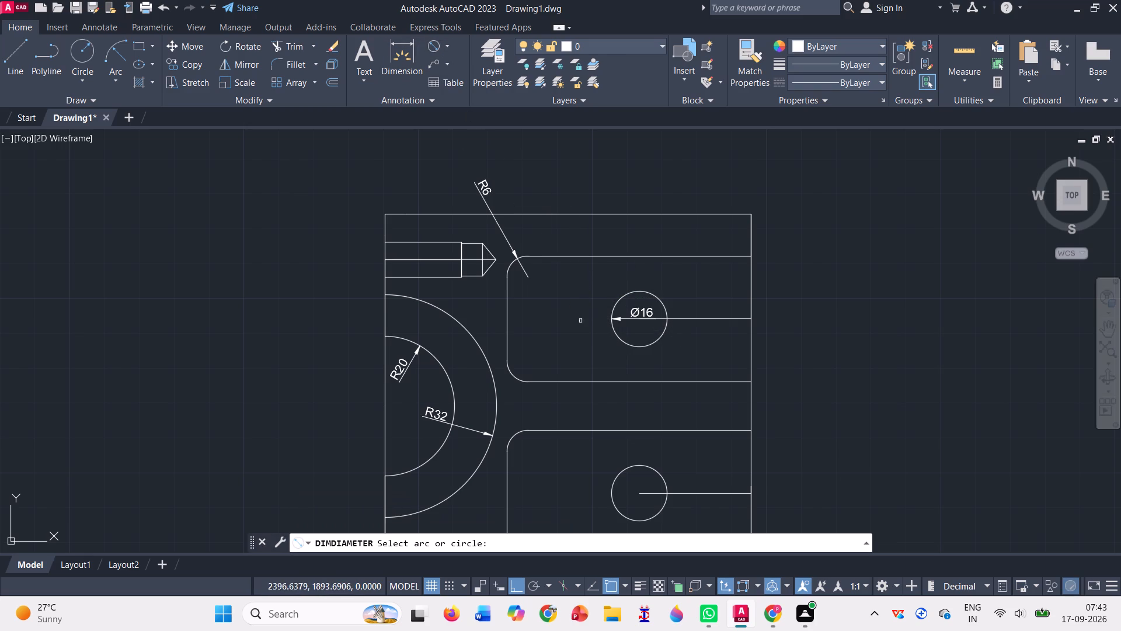
left_click(614, 497)
left_click(612, 491)
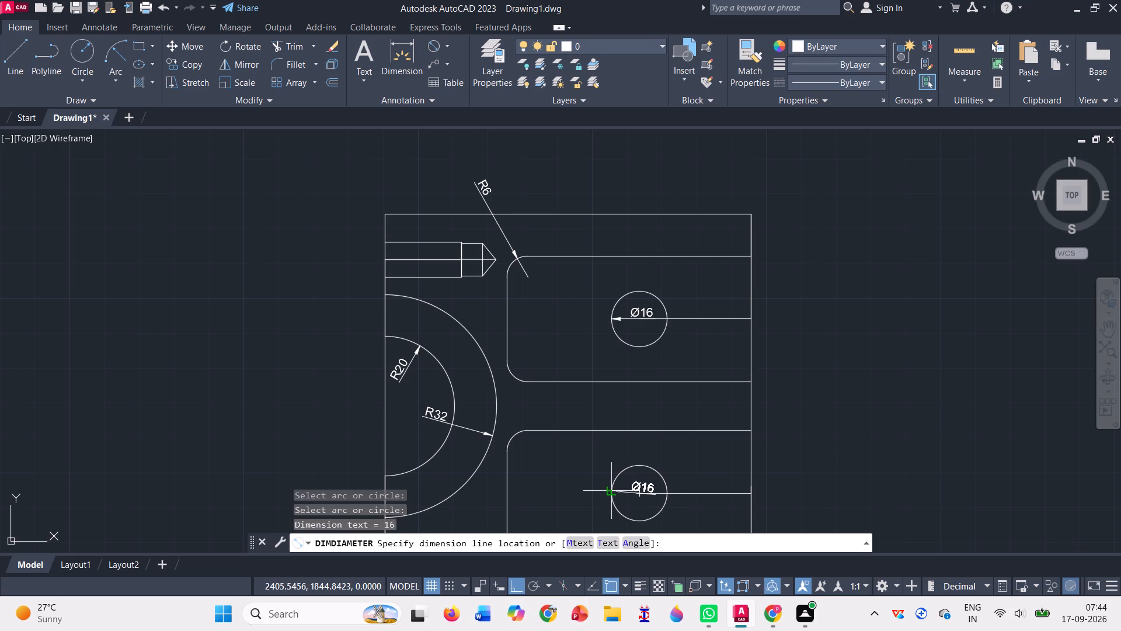
left_click(612, 491)
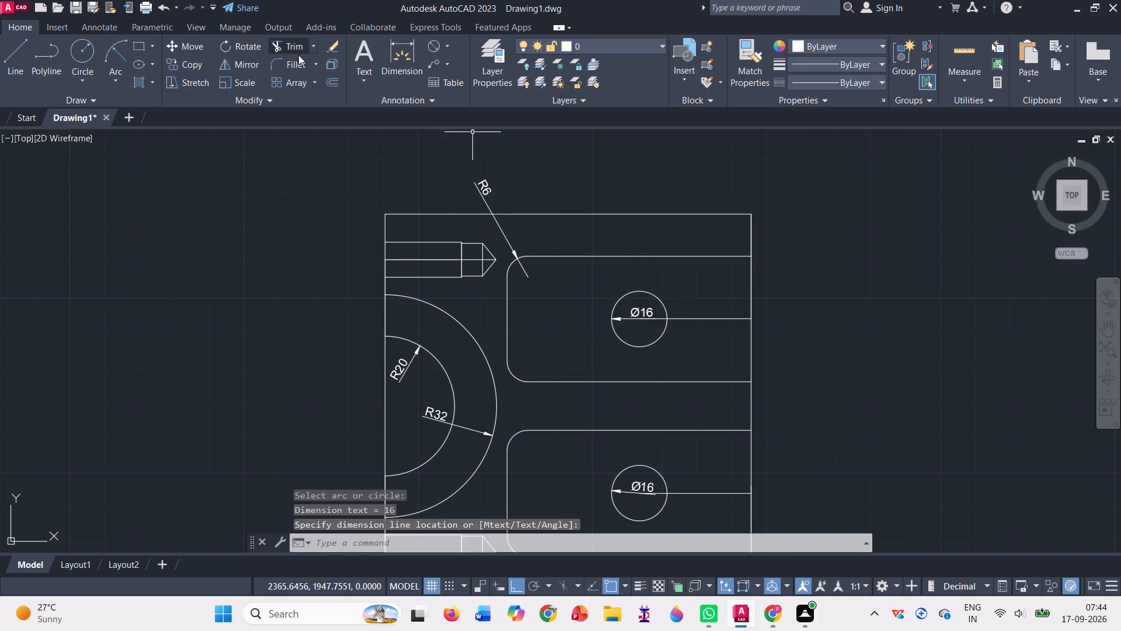
Delete the two horizontal lines running from the pocket hole centres to the lower view's right edge.
left_click(702, 320)
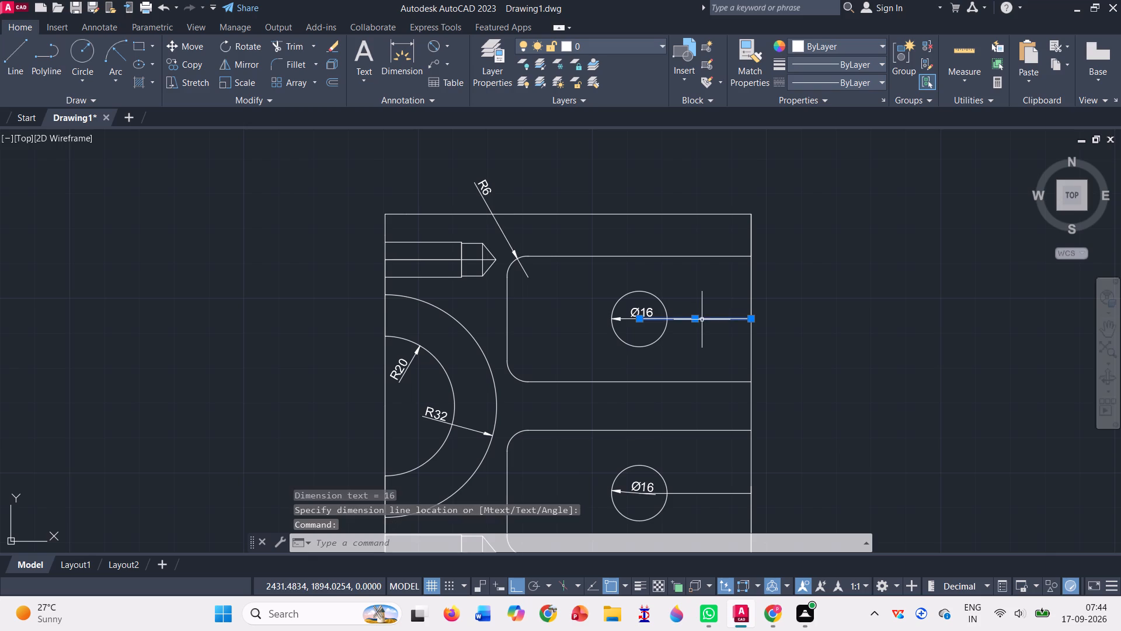
key("Delete")
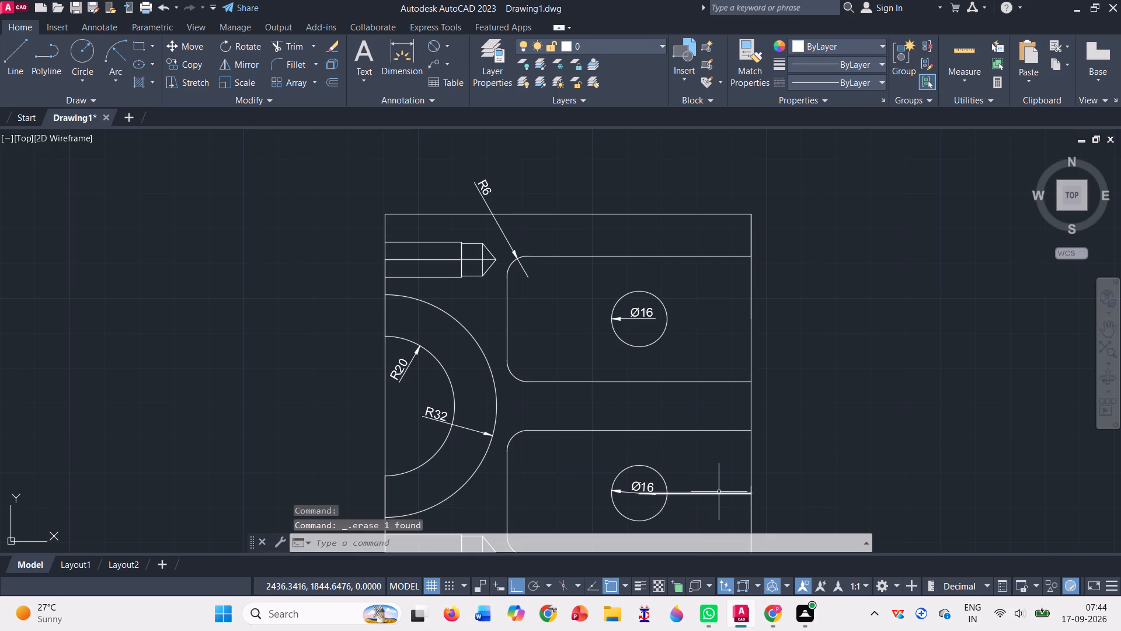
left_click(719, 492)
key("Delete")
Add a linear dimension for the lower view's full width, placed above its top edge.
left_click(448, 44)
left_click(452, 68)
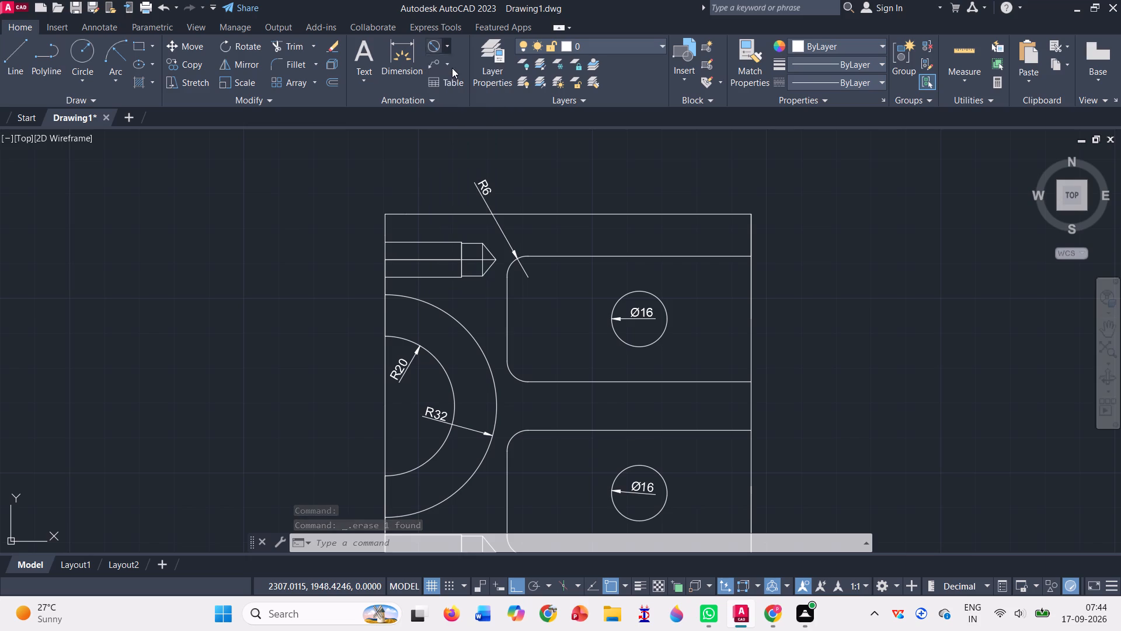
left_click(437, 49)
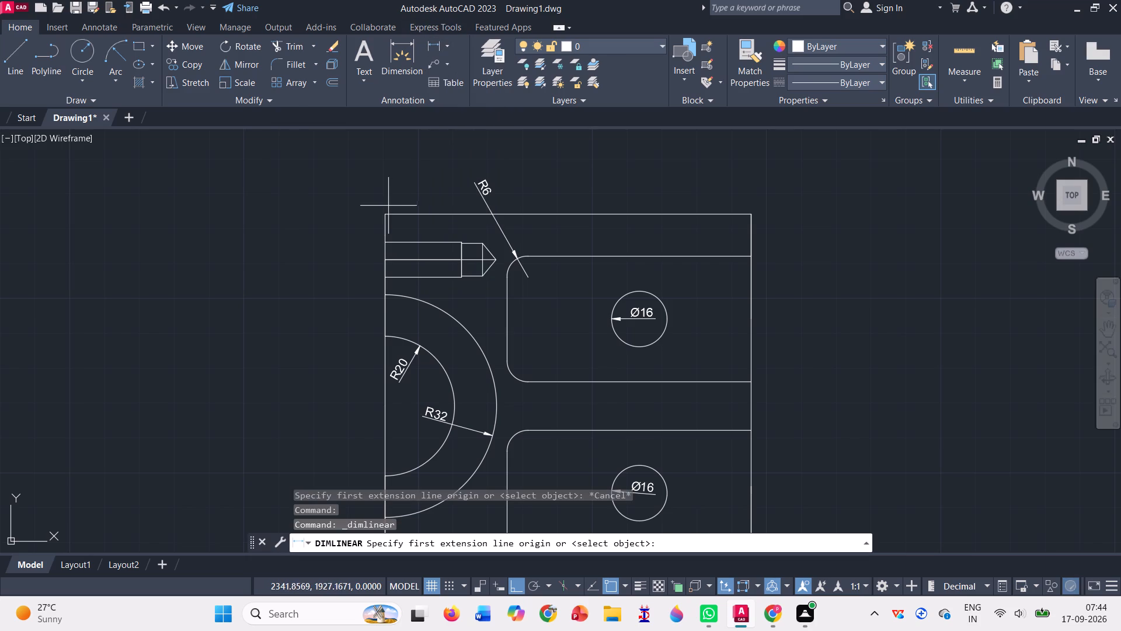
left_click(385, 215)
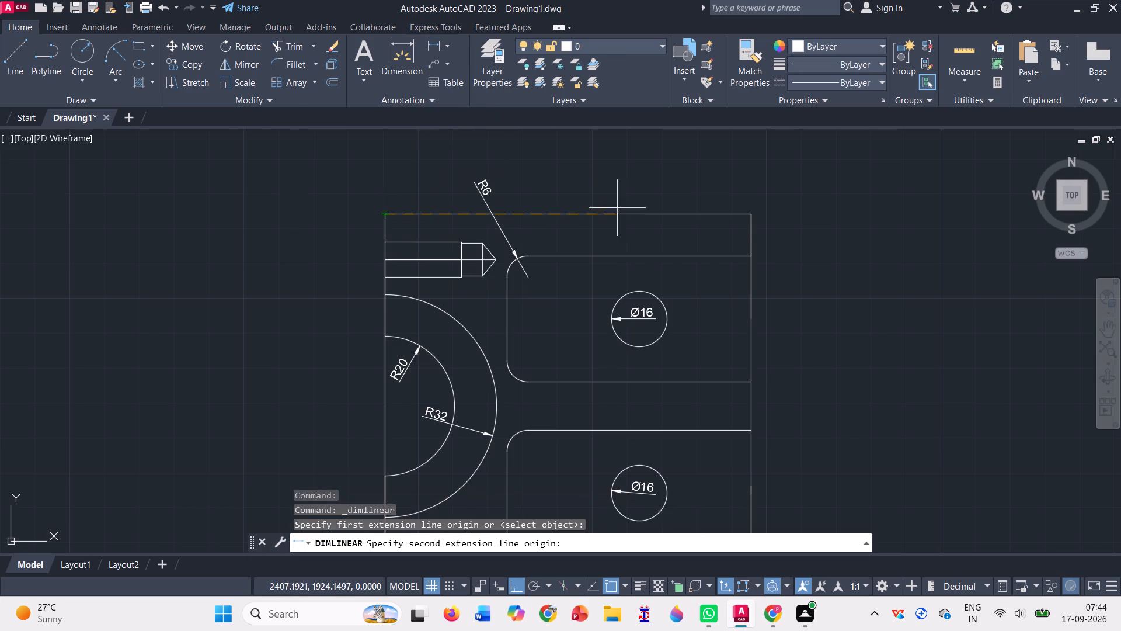
left_click(753, 212)
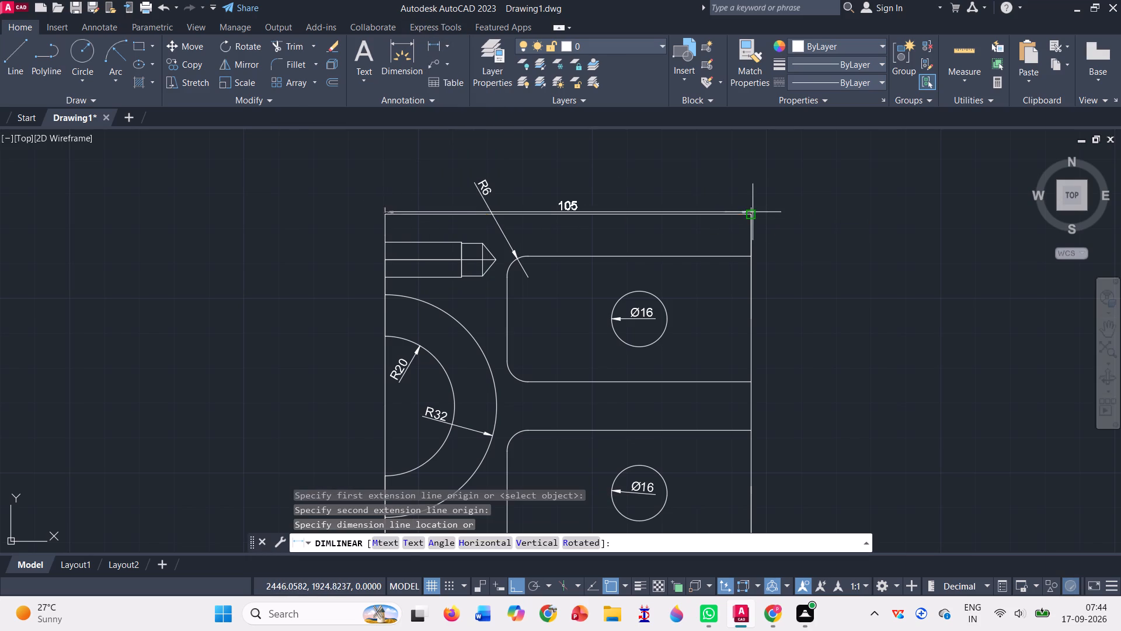
left_click(735, 148)
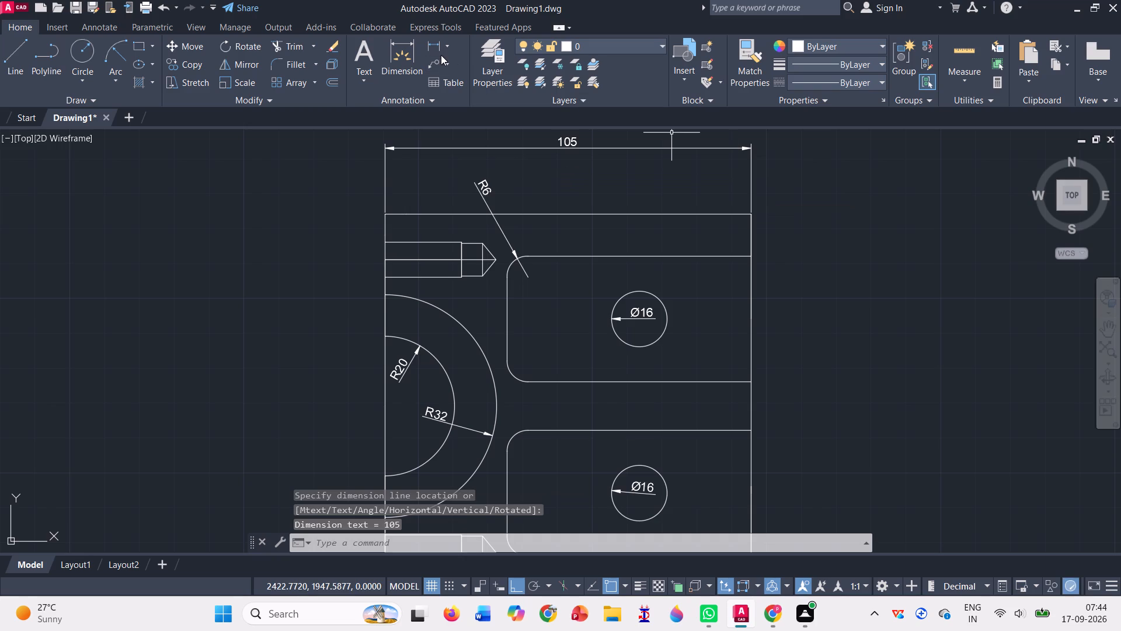
Add a 70 horizontal dimension leftward from the lower view's top-right corner, placed just below the overall width dimension.
left_click(439, 48)
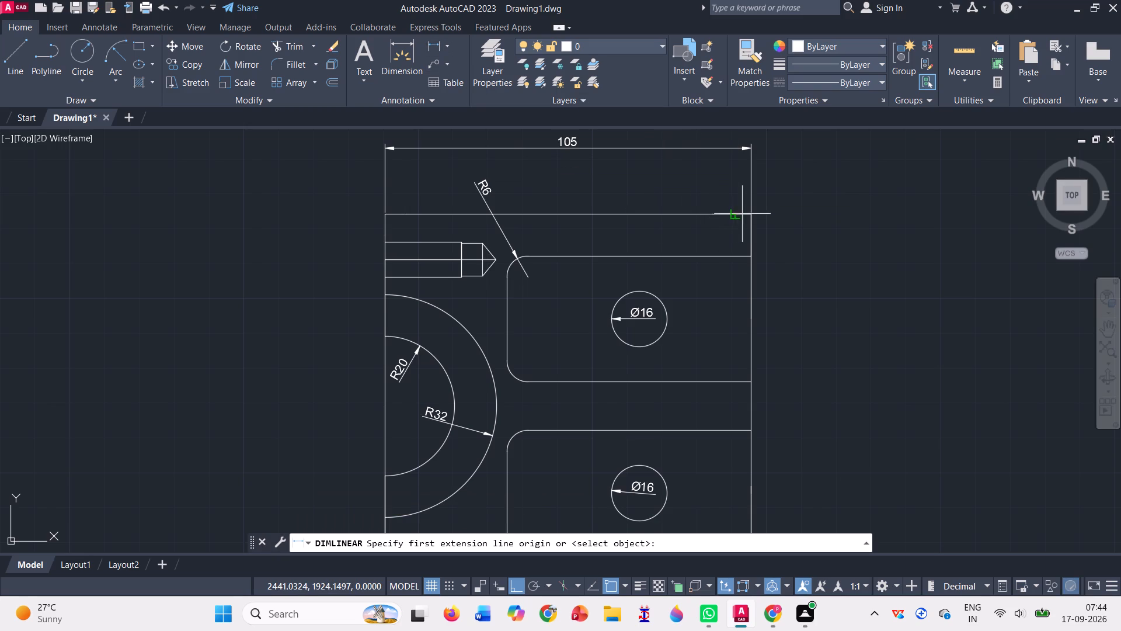
left_click(751, 216)
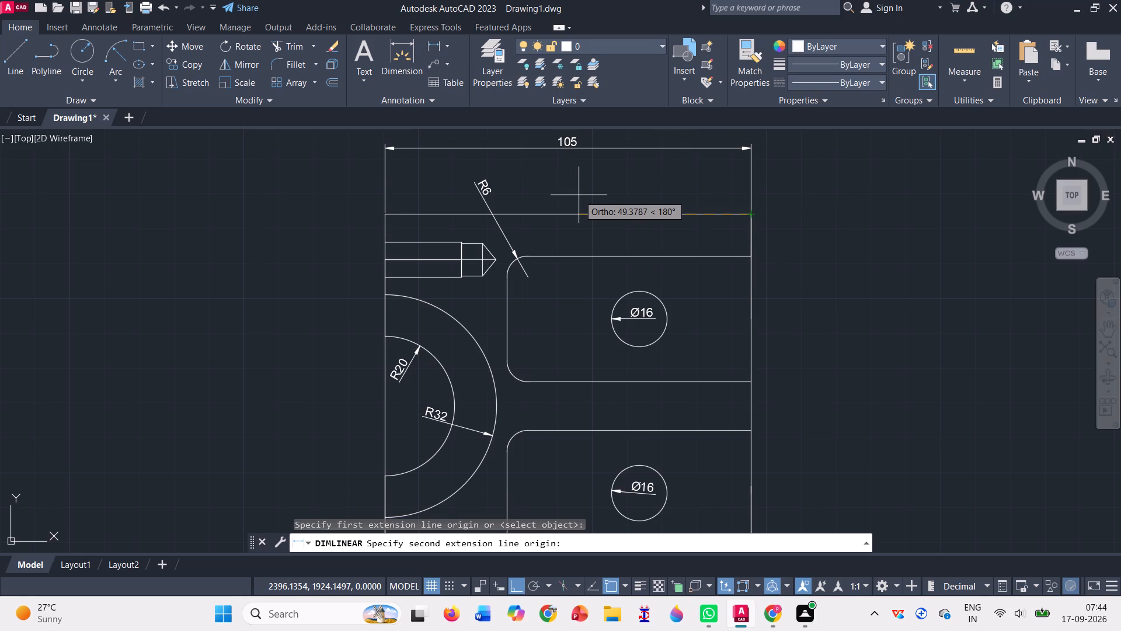
type("70")
key("Return")
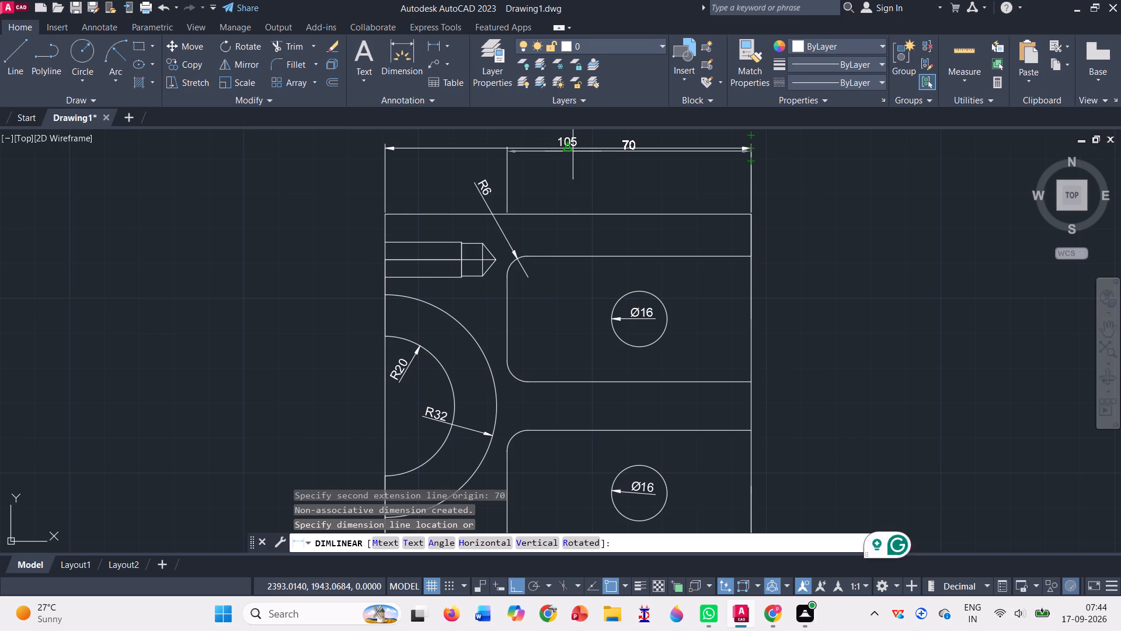
left_click(575, 162)
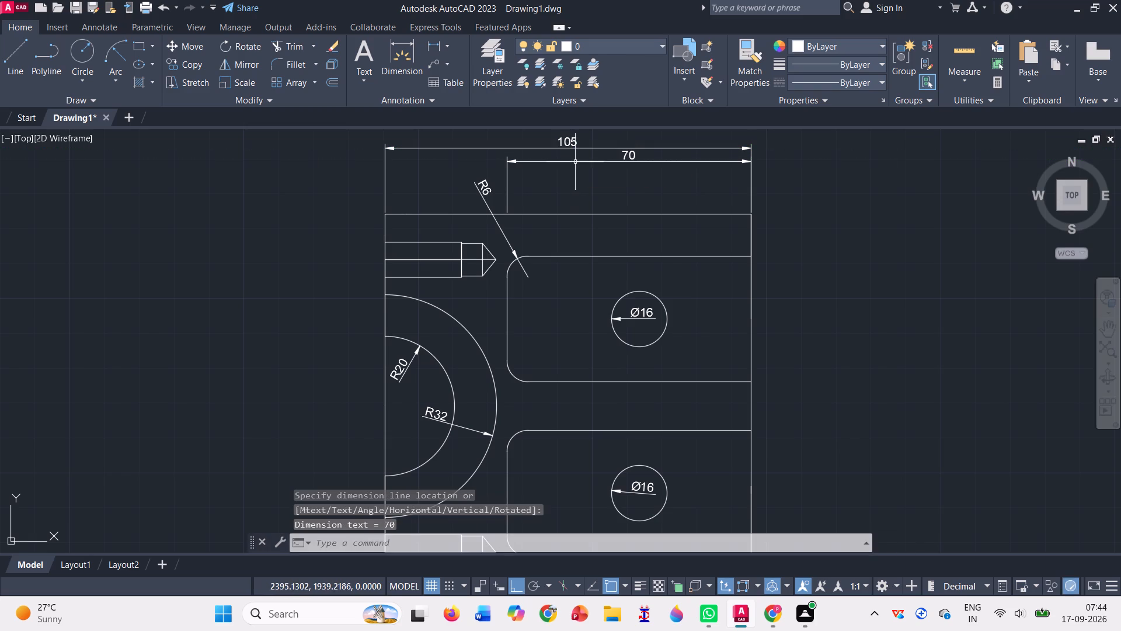
Add a 55 horizontal dimension leftward from the lower view's top-right corner, placed between the top edge and the 70 dimension.
left_click(430, 46)
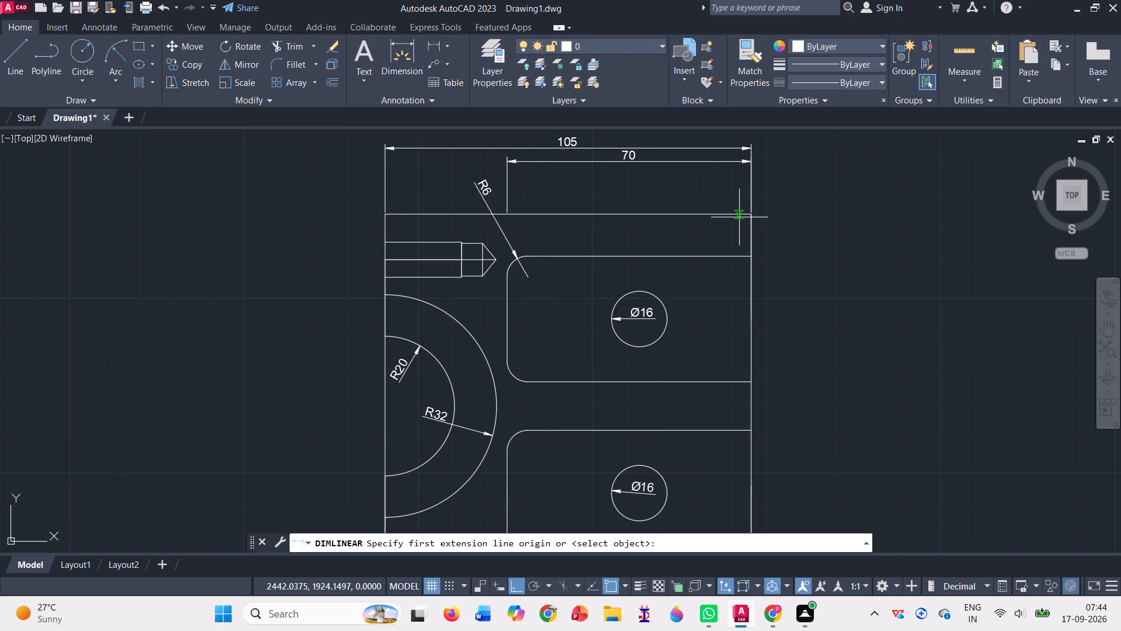
left_click(751, 215)
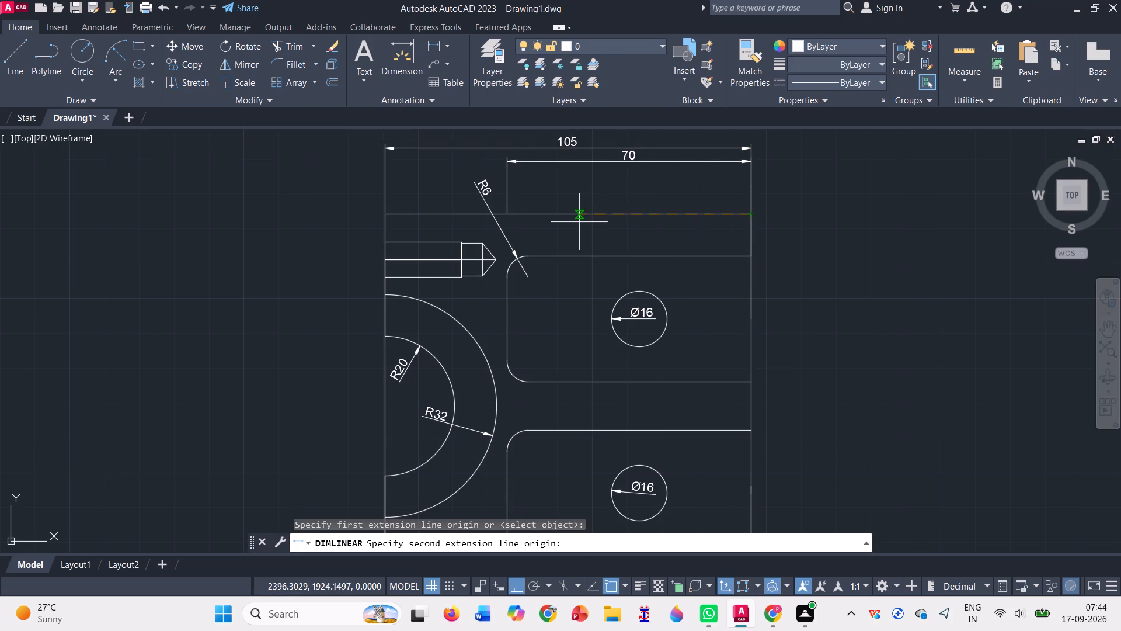
type("55")
key("Return")
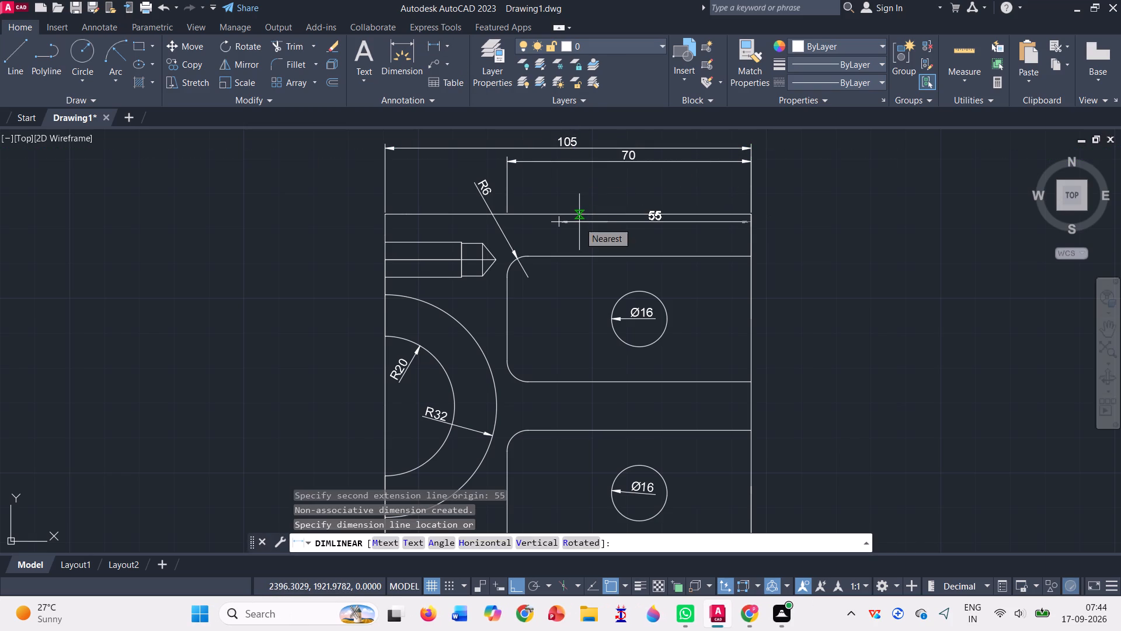
left_click(565, 192)
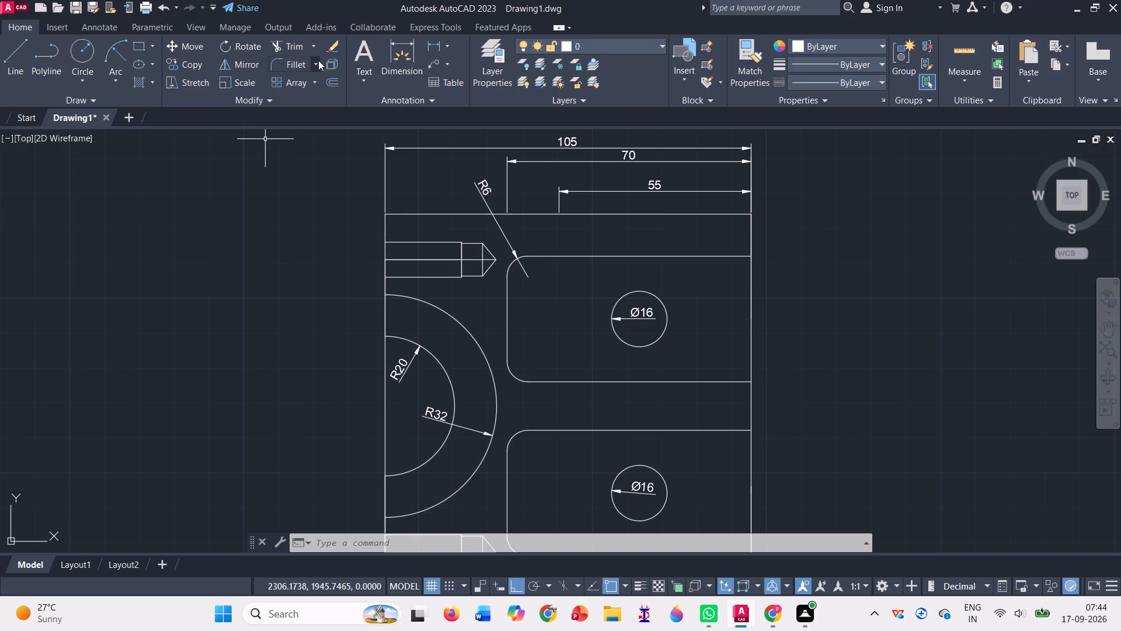
Add a vertical dimension from the lower view's top-right corner to the upper pocket's top edge, placed outside the right edge.
left_click(434, 41)
left_click(748, 217)
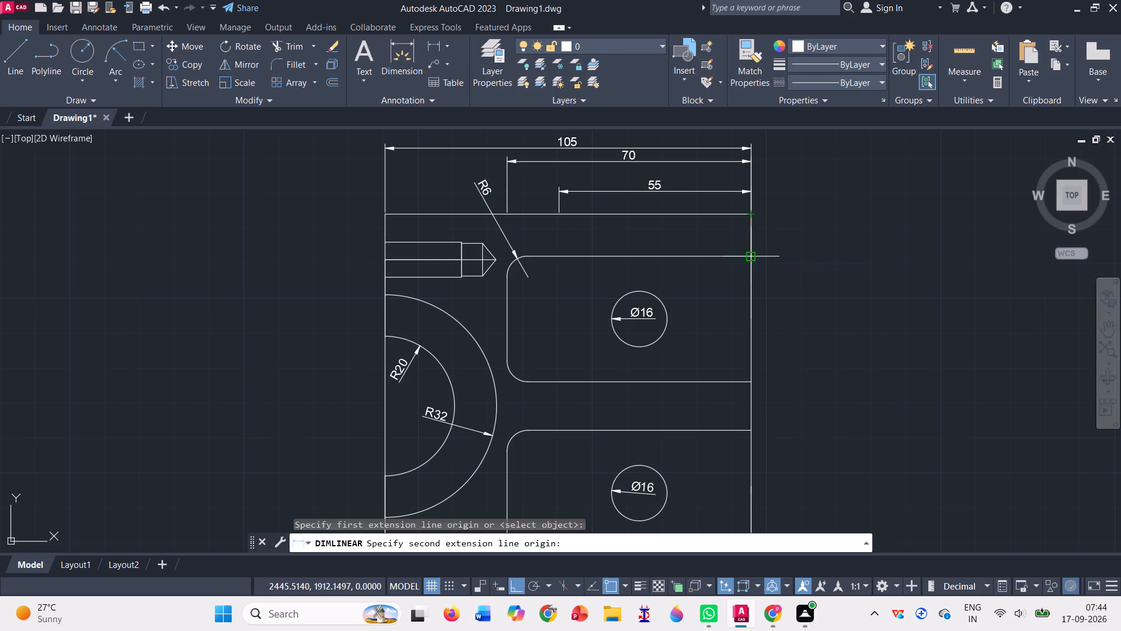
left_click(750, 255)
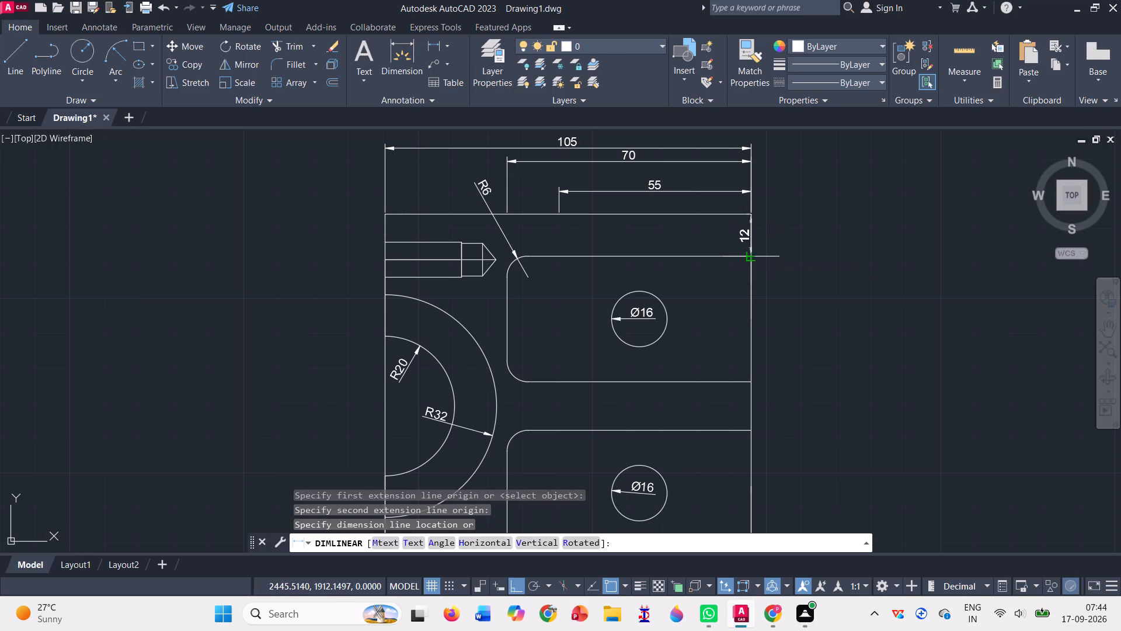
left_click(767, 246)
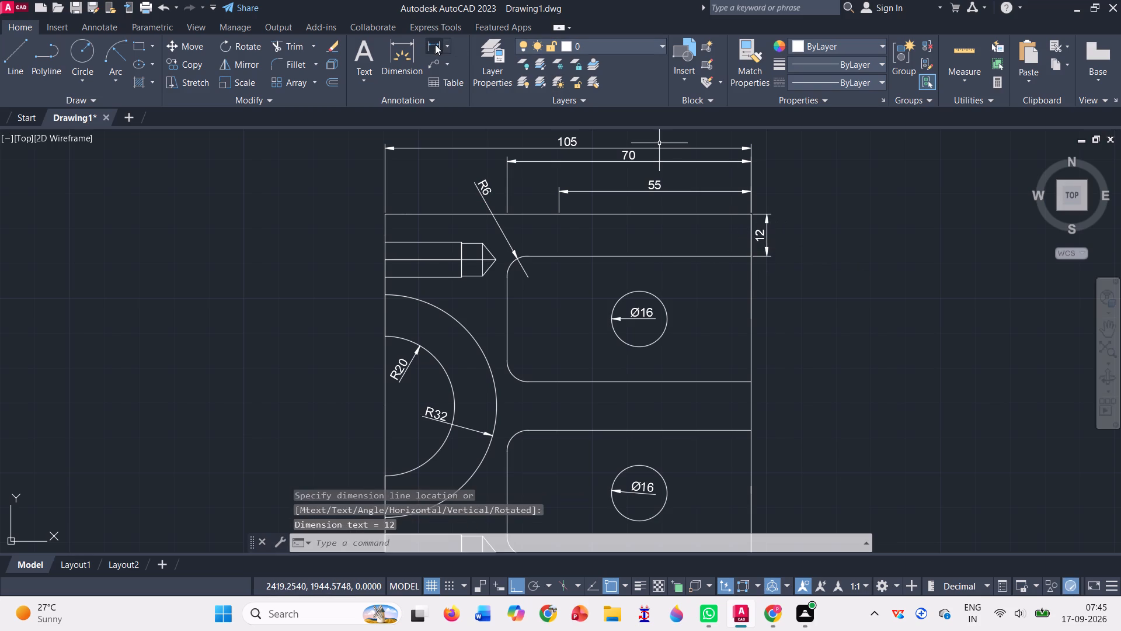
Add a vertical dimension from the top-right corner to the upper hole's centre level on the right edge, outside the previous vertical dimension.
left_click(435, 44)
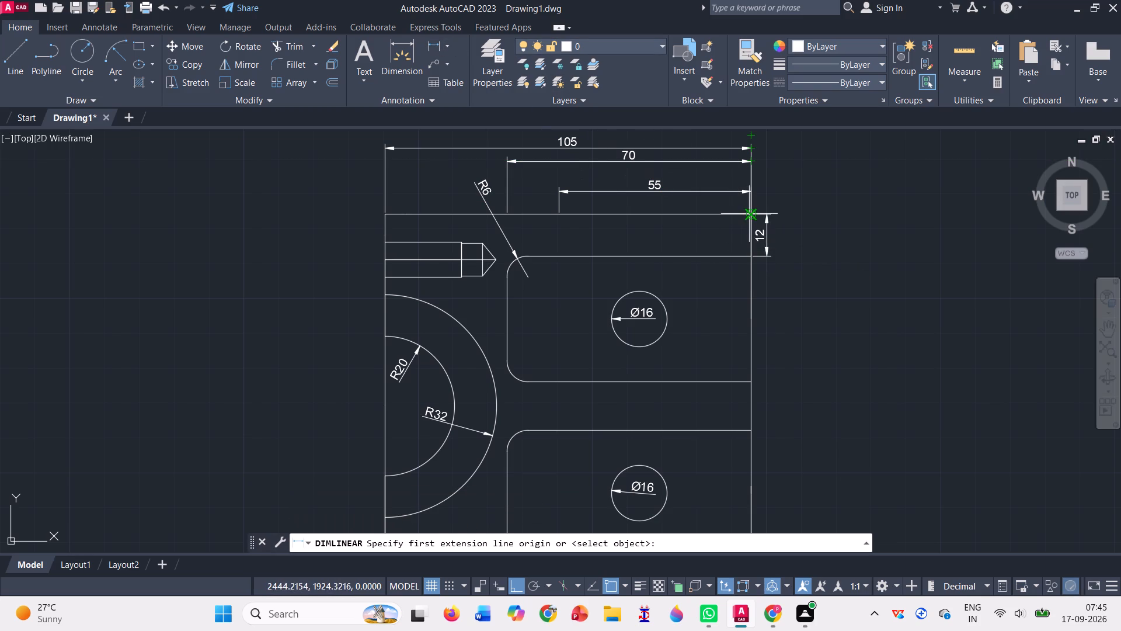
left_click(753, 214)
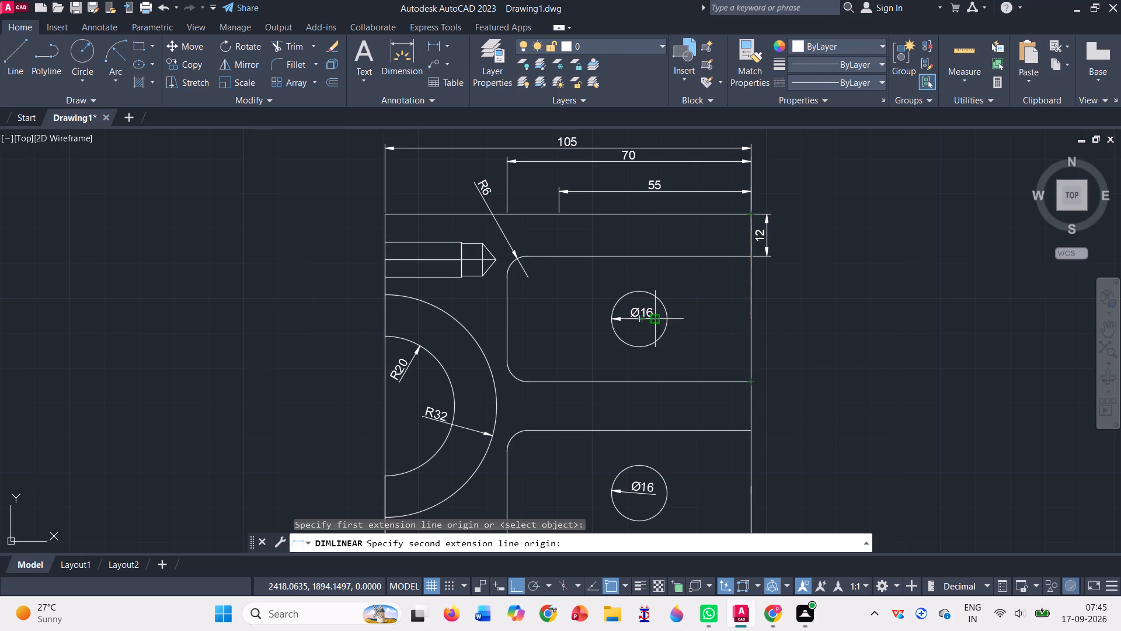
left_click(754, 318)
left_click(784, 300)
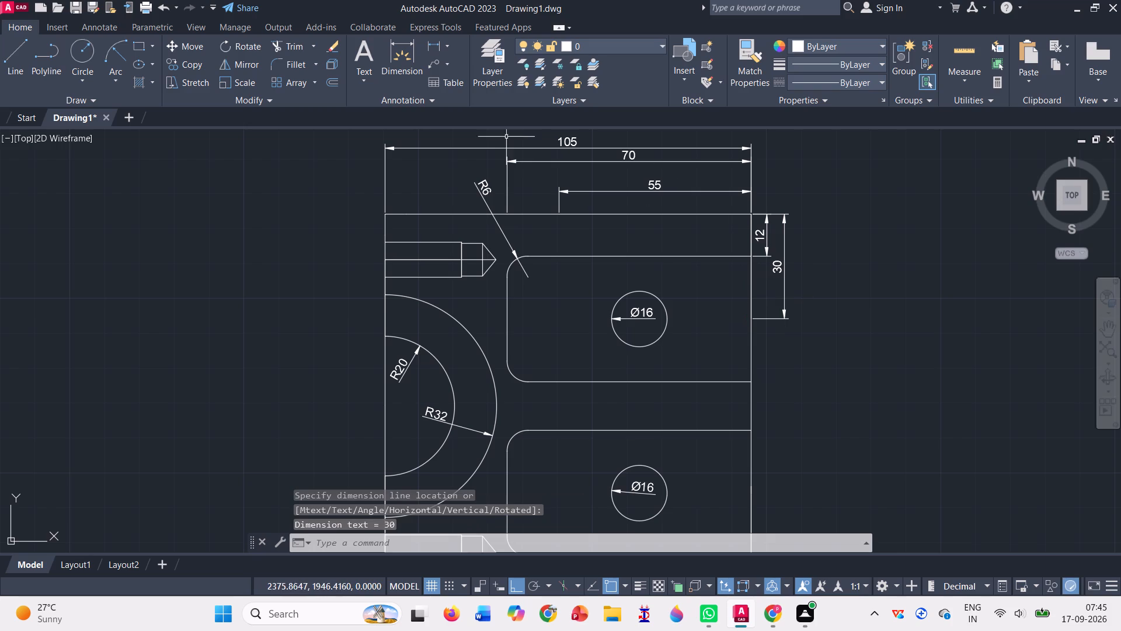
Add an overall height dimension between the lower view's top-right and bottom-right corners, placed outside the existing vertical dimensions.
left_click(437, 47)
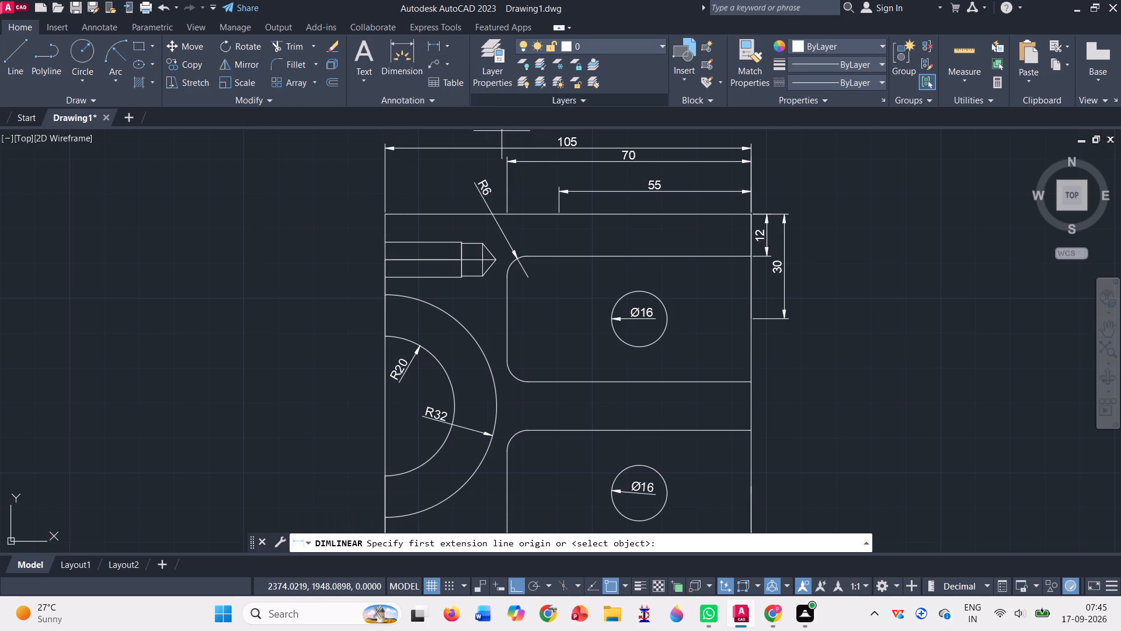
left_click(748, 215)
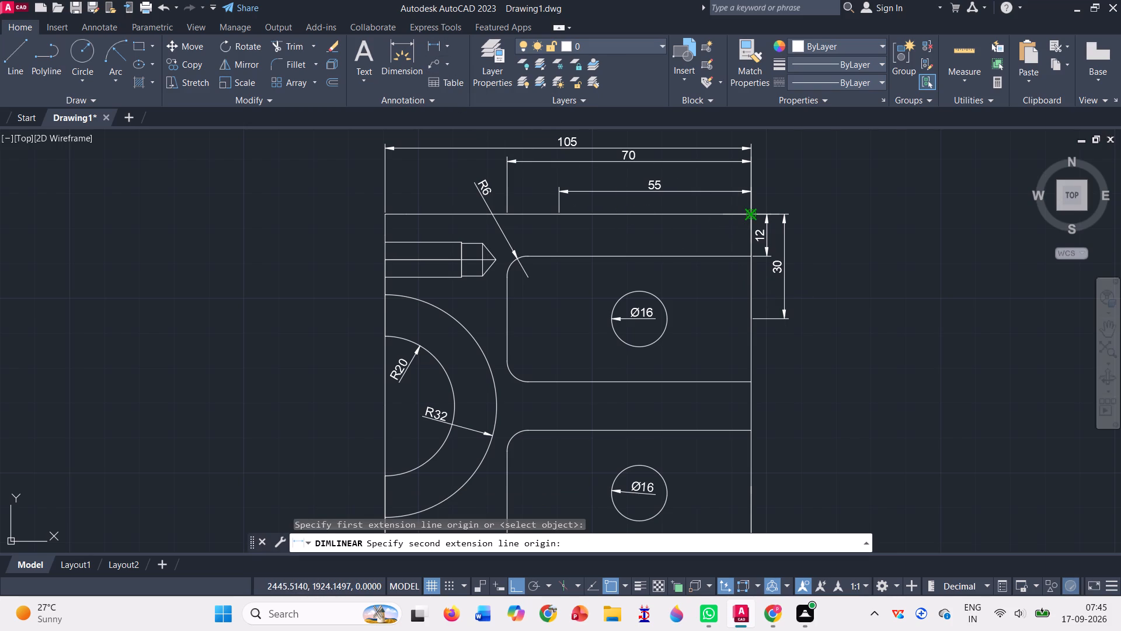
scroll(772, 399, "down", 1)
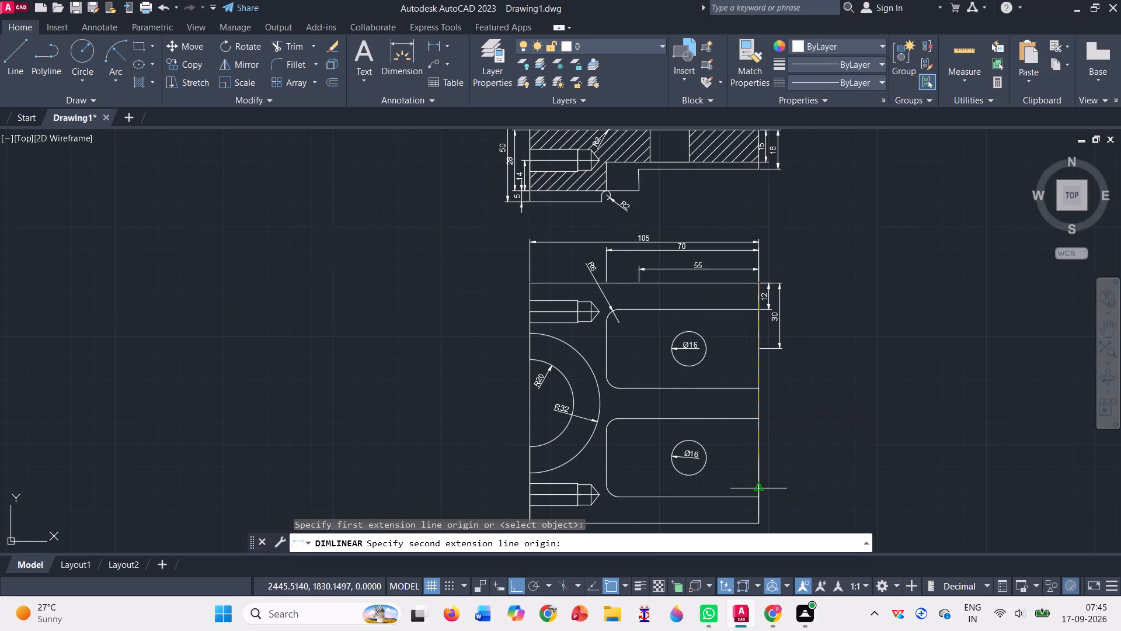
left_click(759, 523)
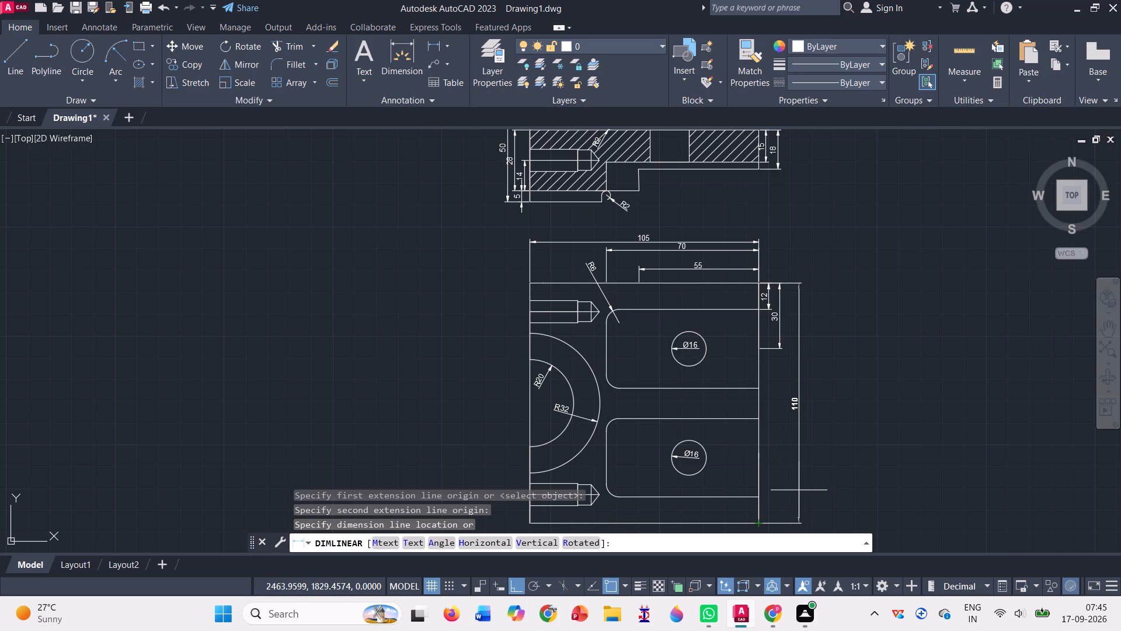
left_click(799, 490)
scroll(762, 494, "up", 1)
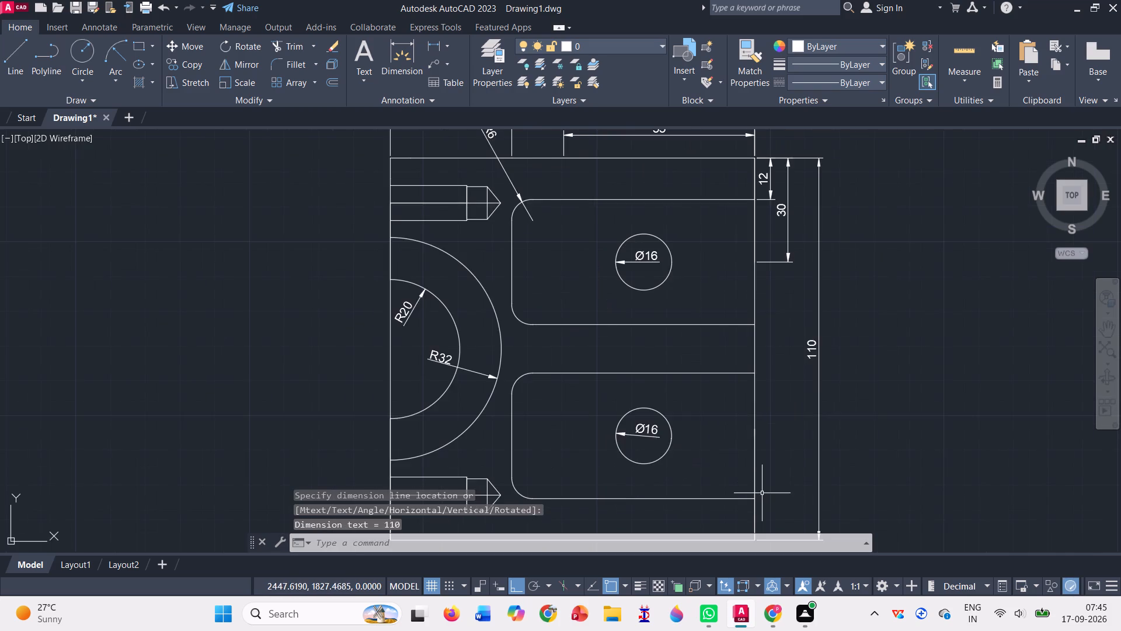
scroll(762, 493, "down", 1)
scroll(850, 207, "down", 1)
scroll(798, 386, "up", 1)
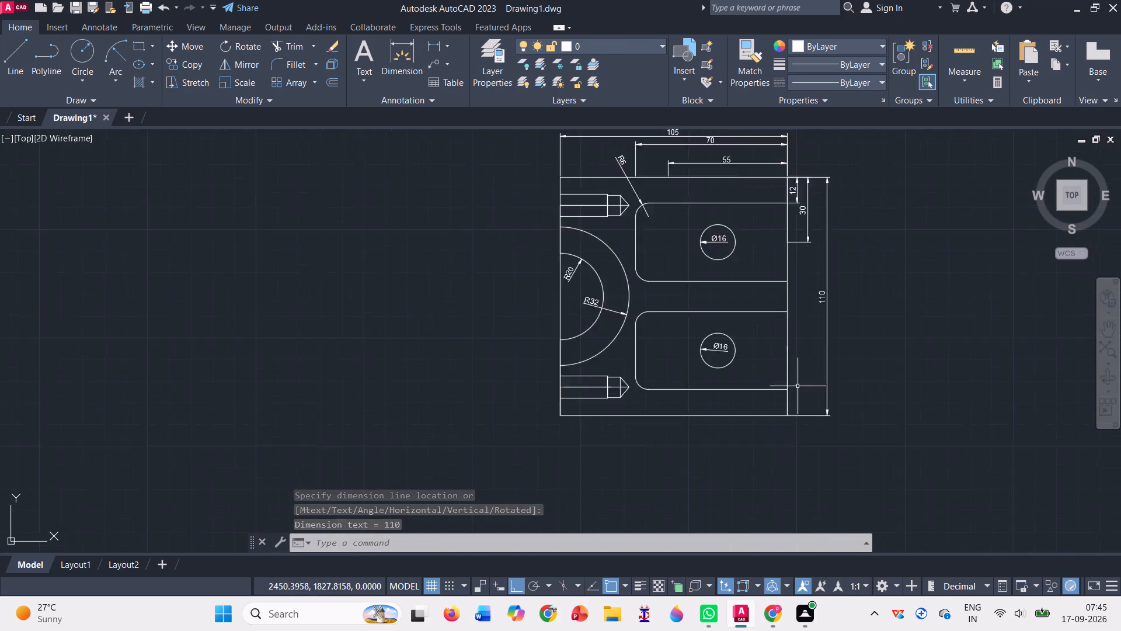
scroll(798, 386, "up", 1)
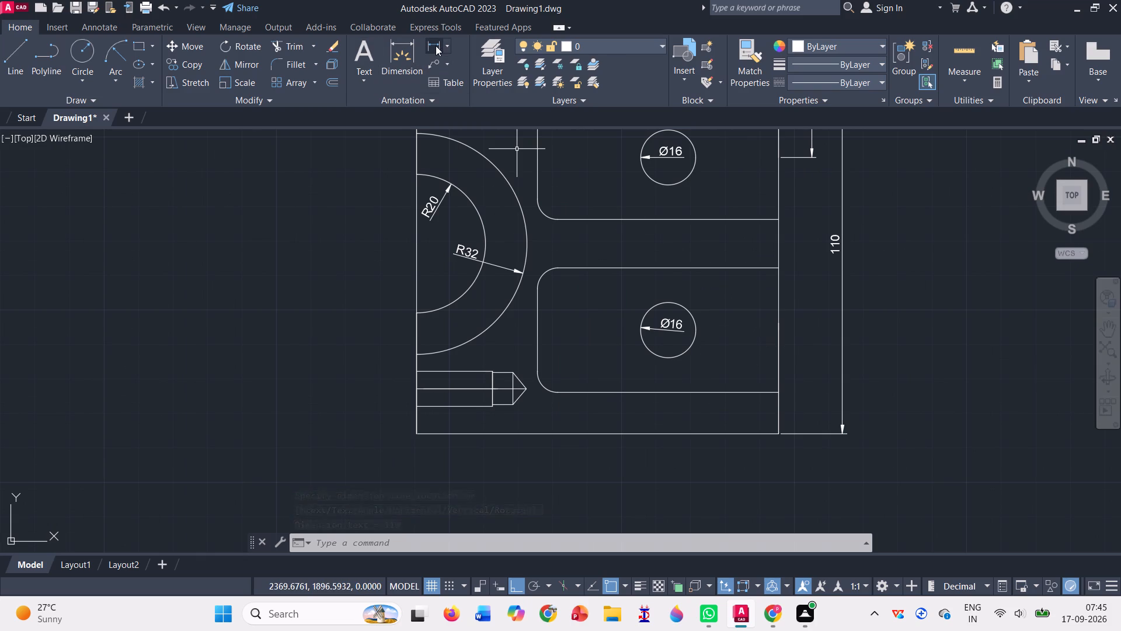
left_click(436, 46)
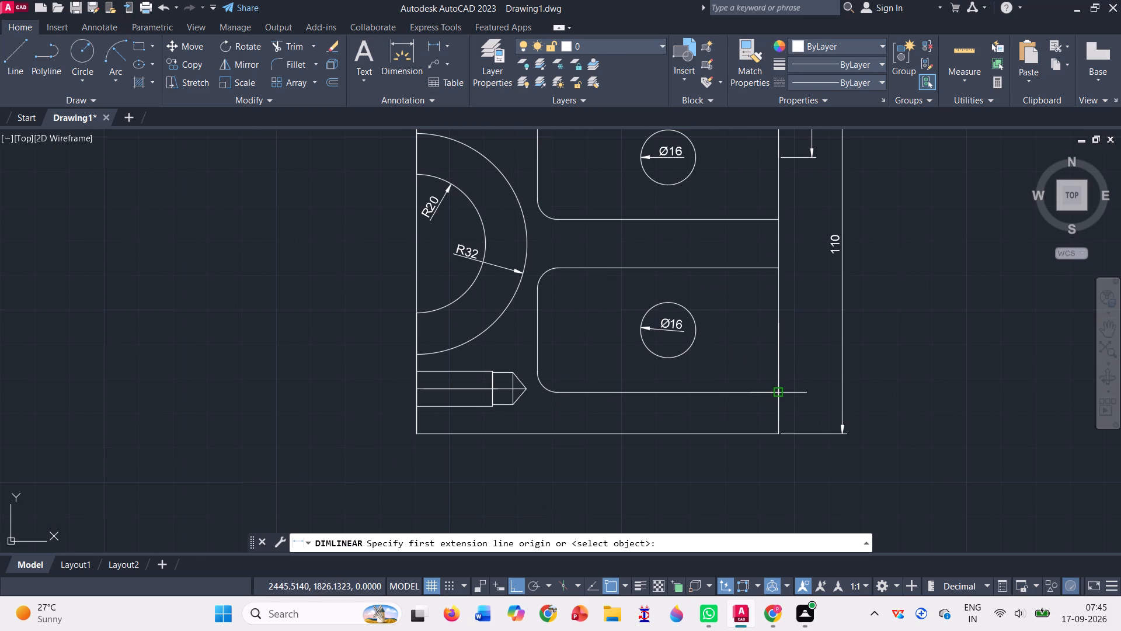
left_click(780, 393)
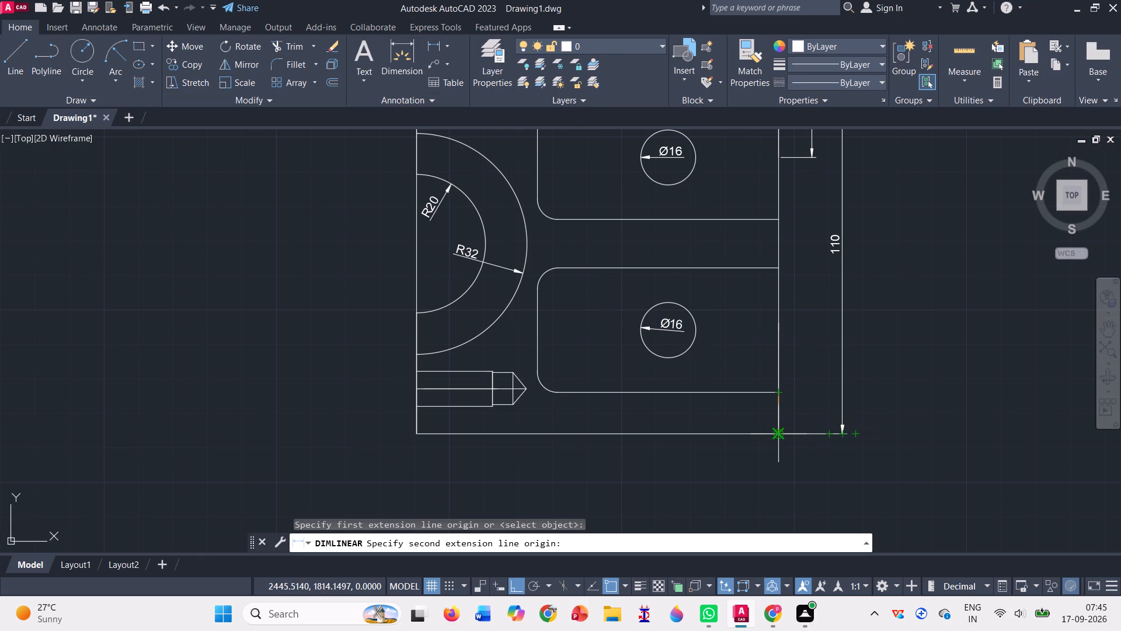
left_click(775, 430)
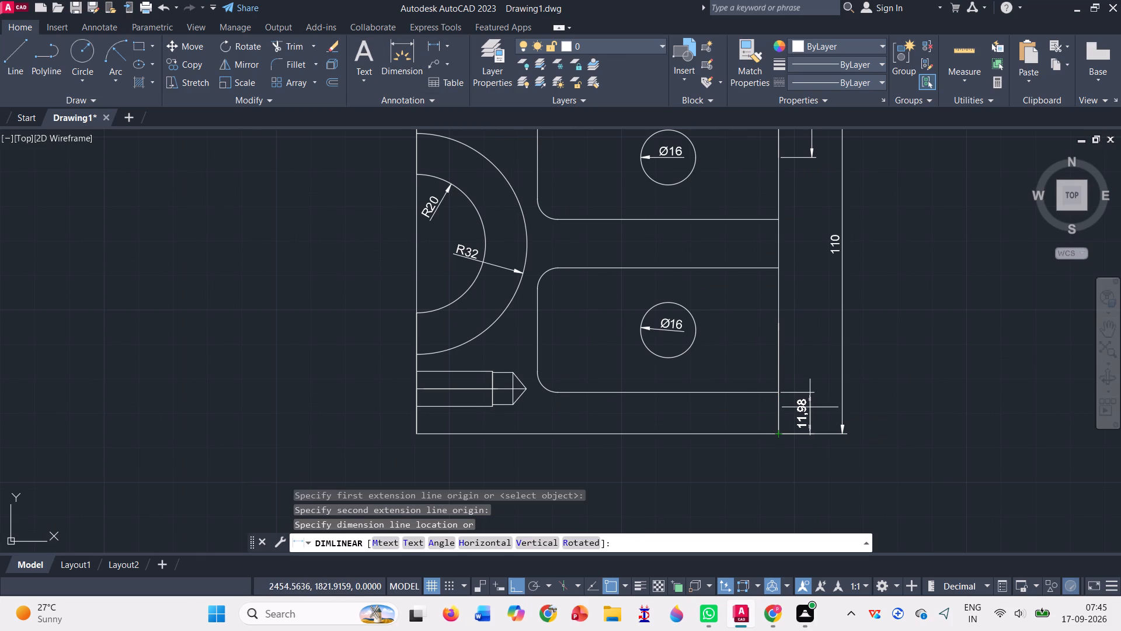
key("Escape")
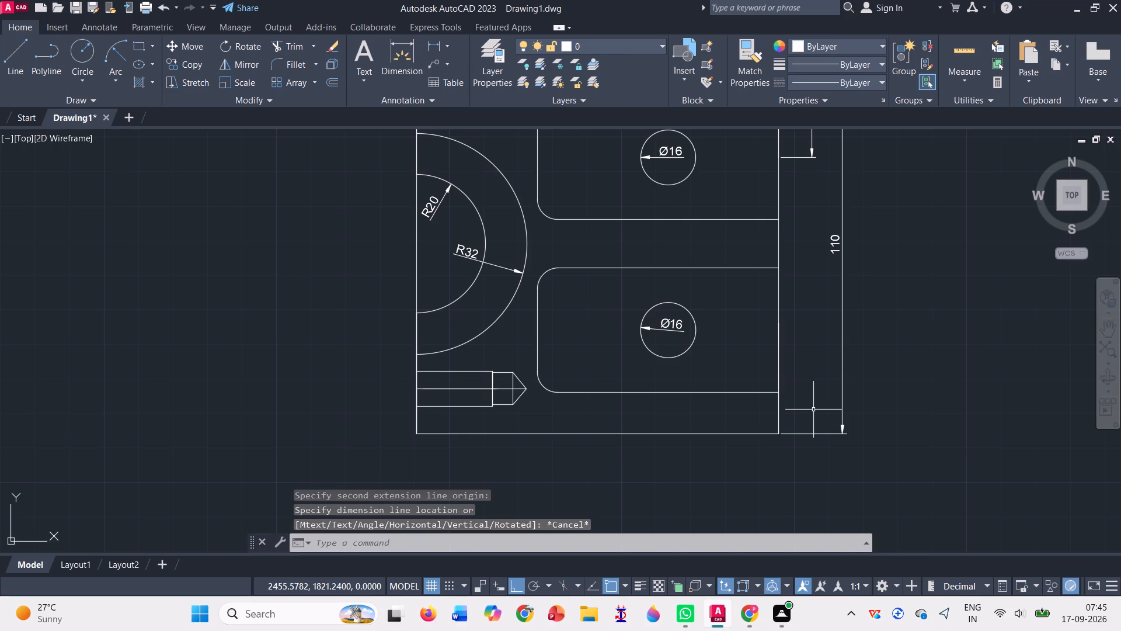
Add a 12 vertical dimension upward from the lower view's bottom-right corner, placed just outside the right edge.
scroll(812, 411, "up", 2)
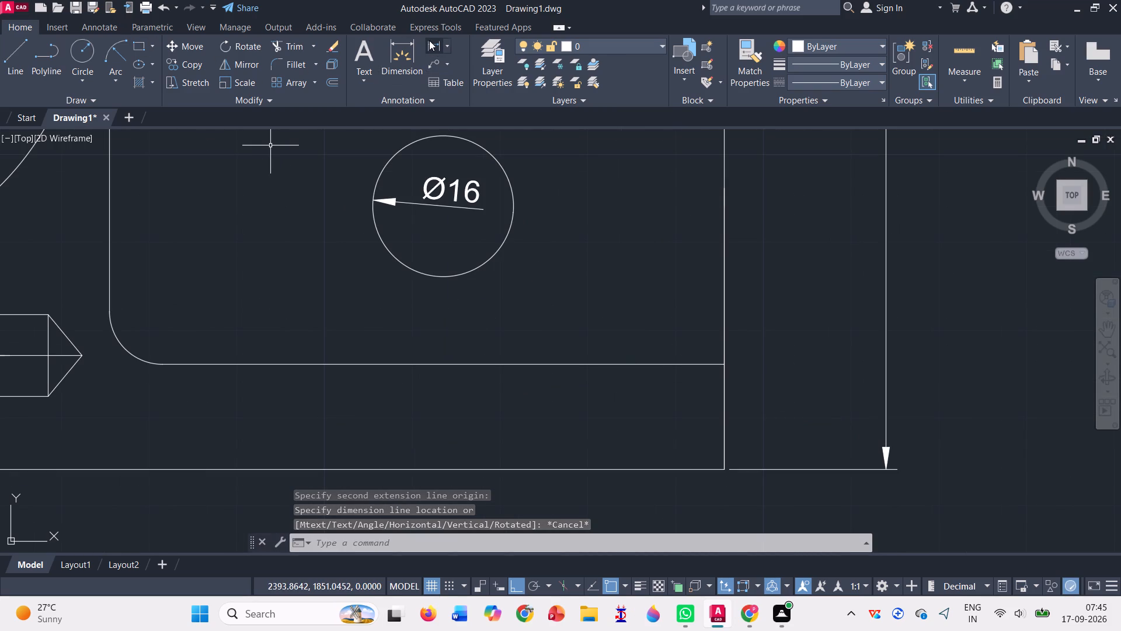
left_click(429, 40)
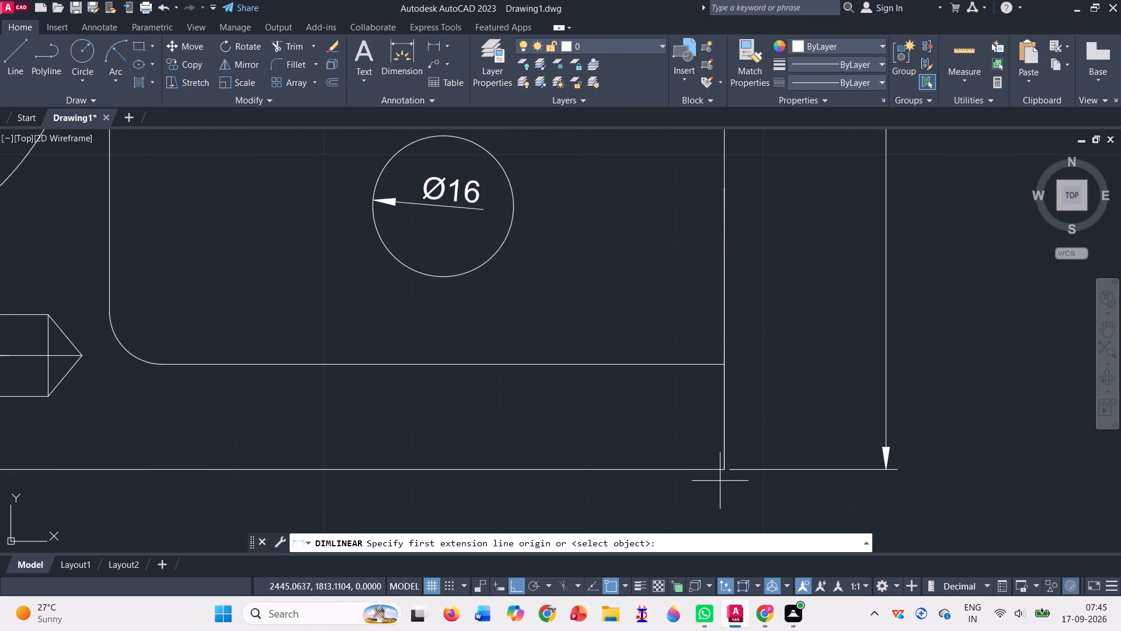
left_click(722, 470)
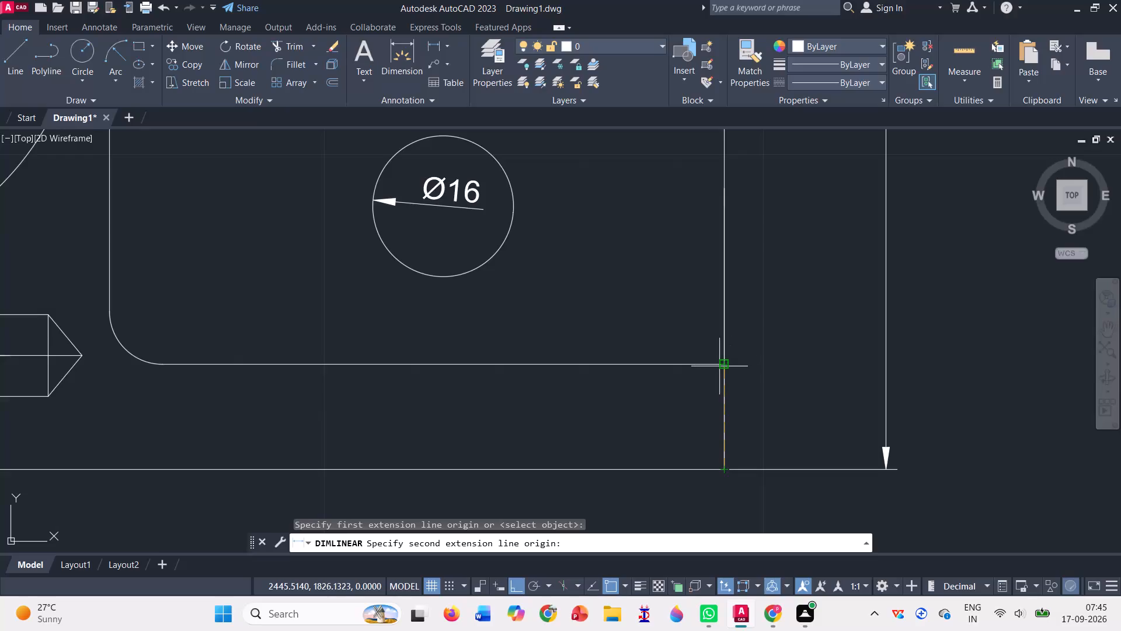
type("12")
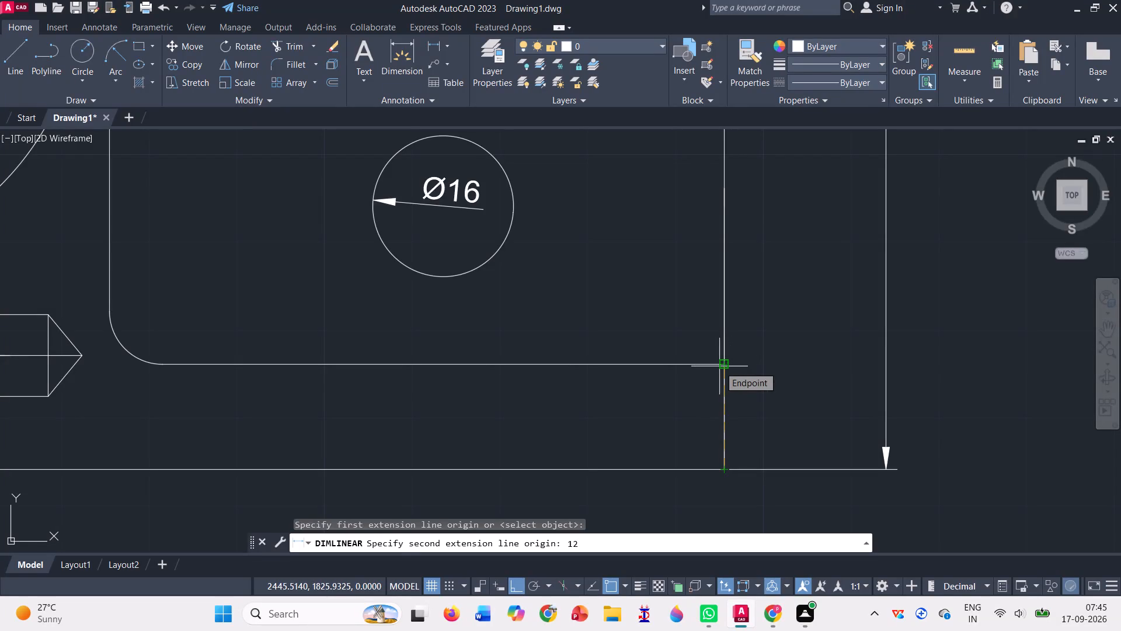
key("Return")
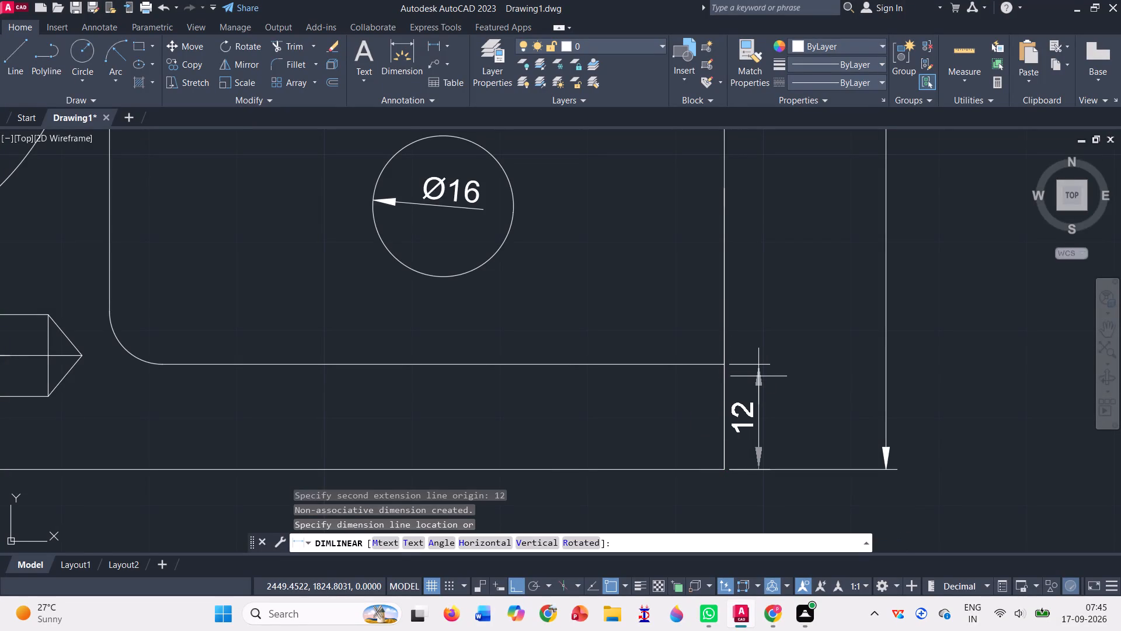
left_click(758, 376)
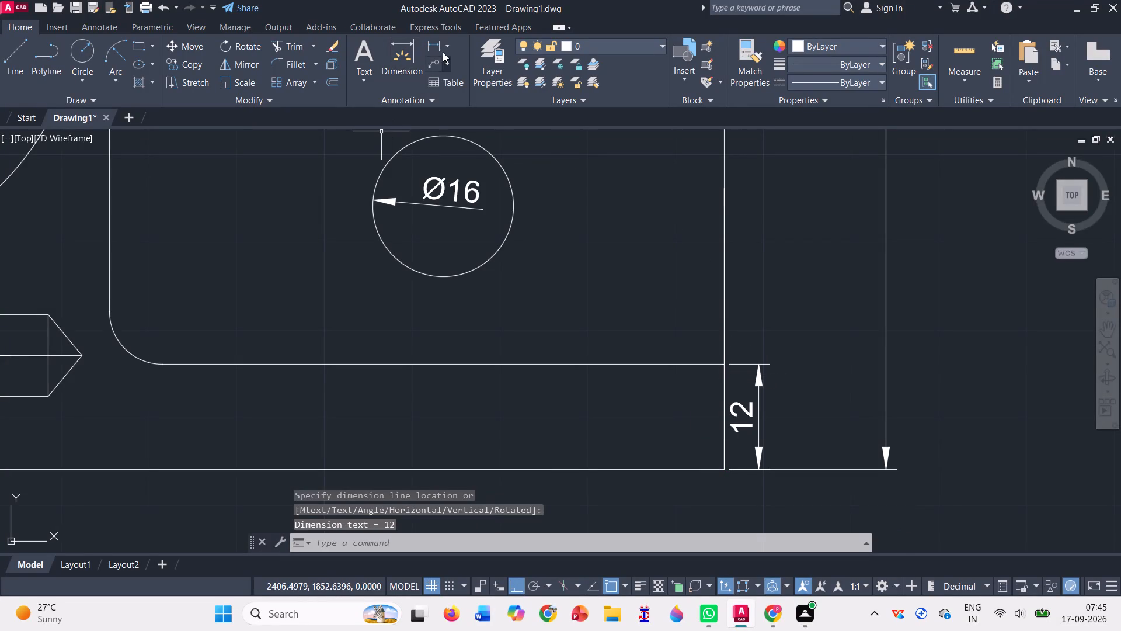
Add a vertical dimension from the lower hole's centre level on the right edge to the bottom-right corner, outside the 12 dimension.
left_click(434, 48)
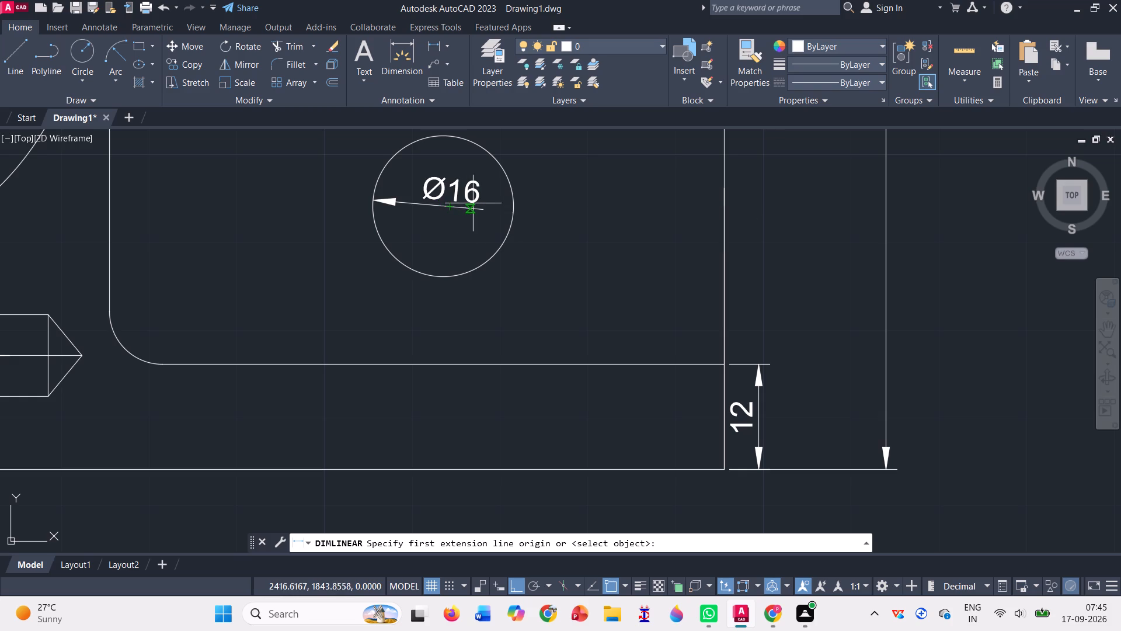
left_click(726, 207)
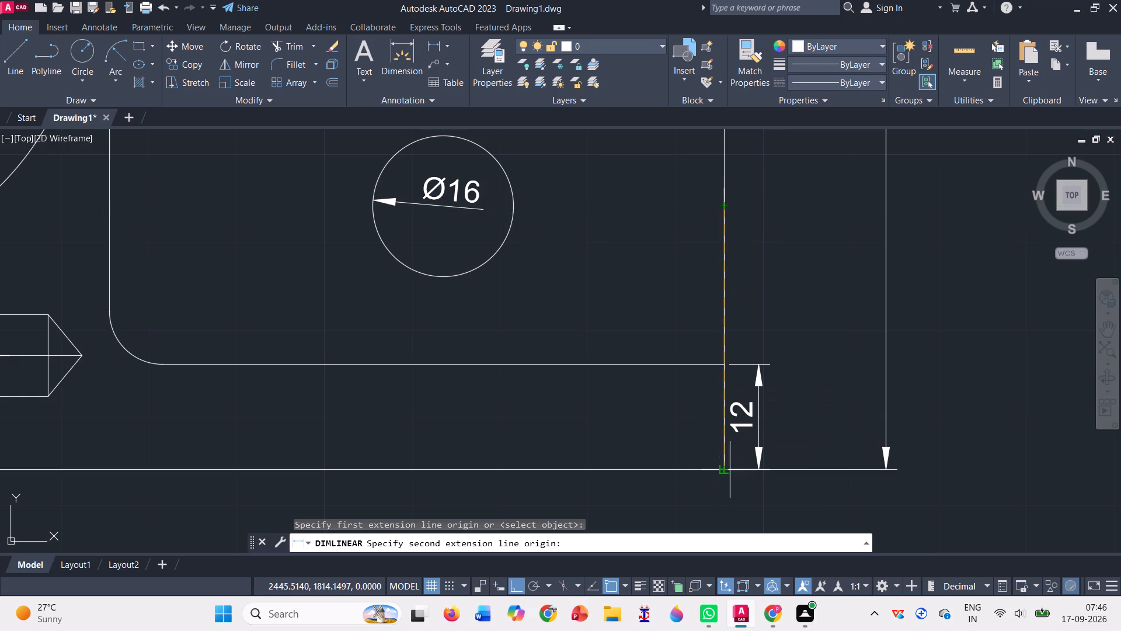
left_click(724, 473)
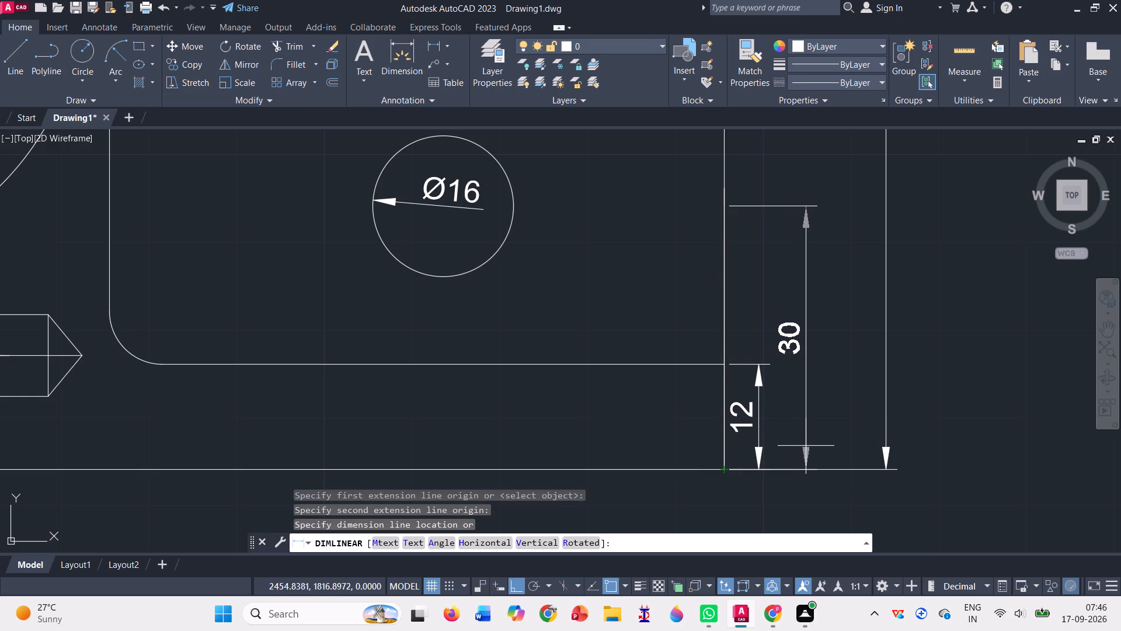
left_click(806, 446)
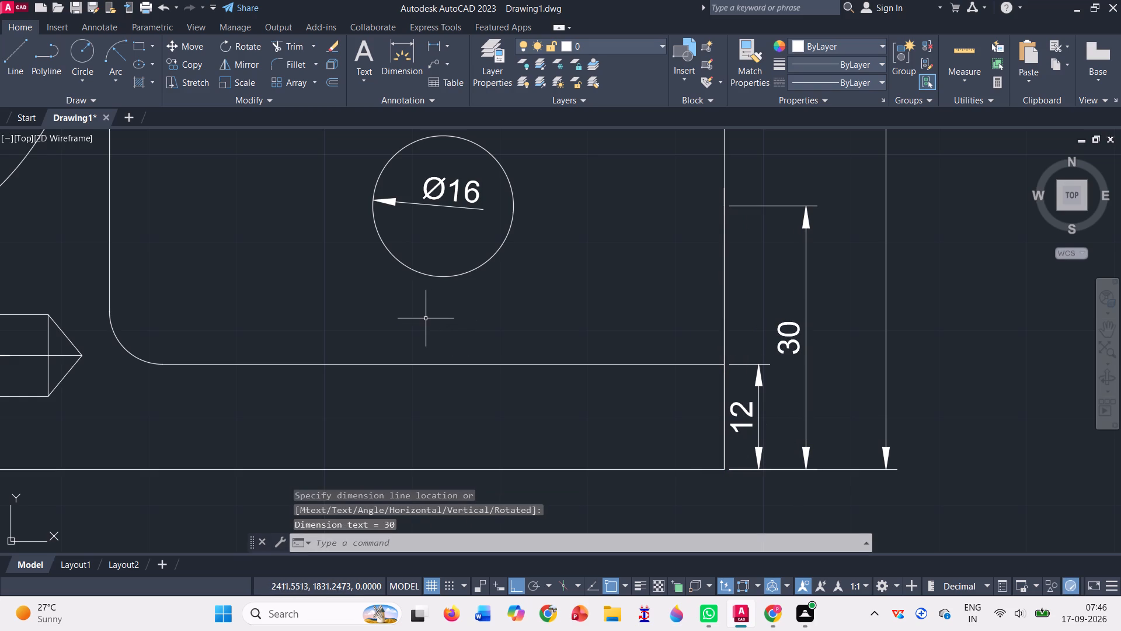
Add a 32 horizontal dimension leftward from the lower view's bottom-right corner, placed just below the bottom edge.
left_click(431, 40)
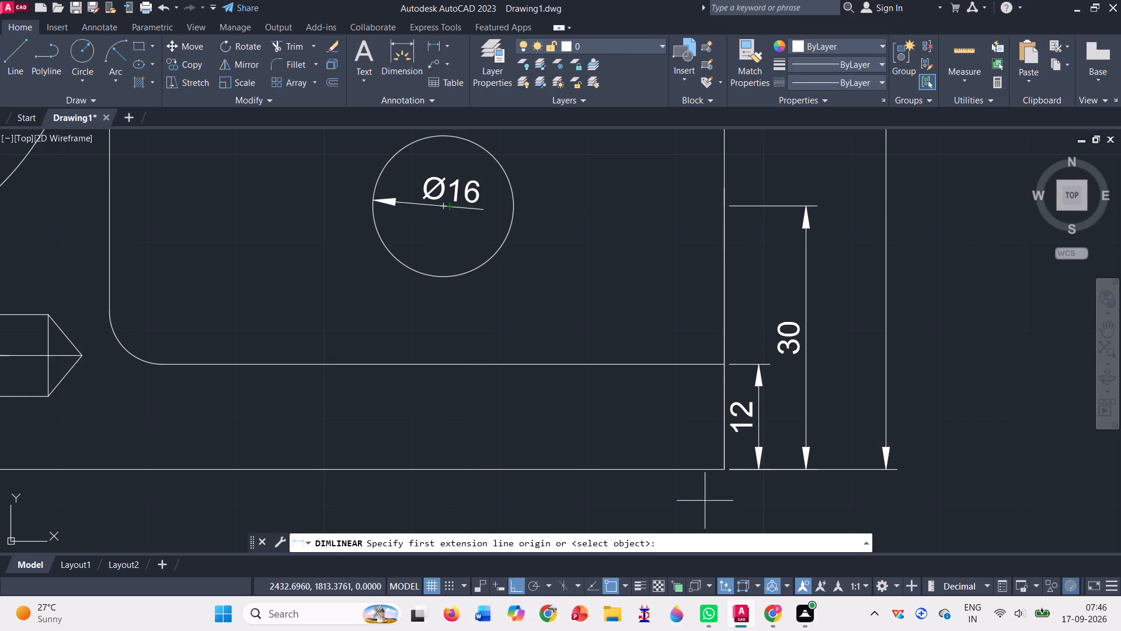
left_click(723, 473)
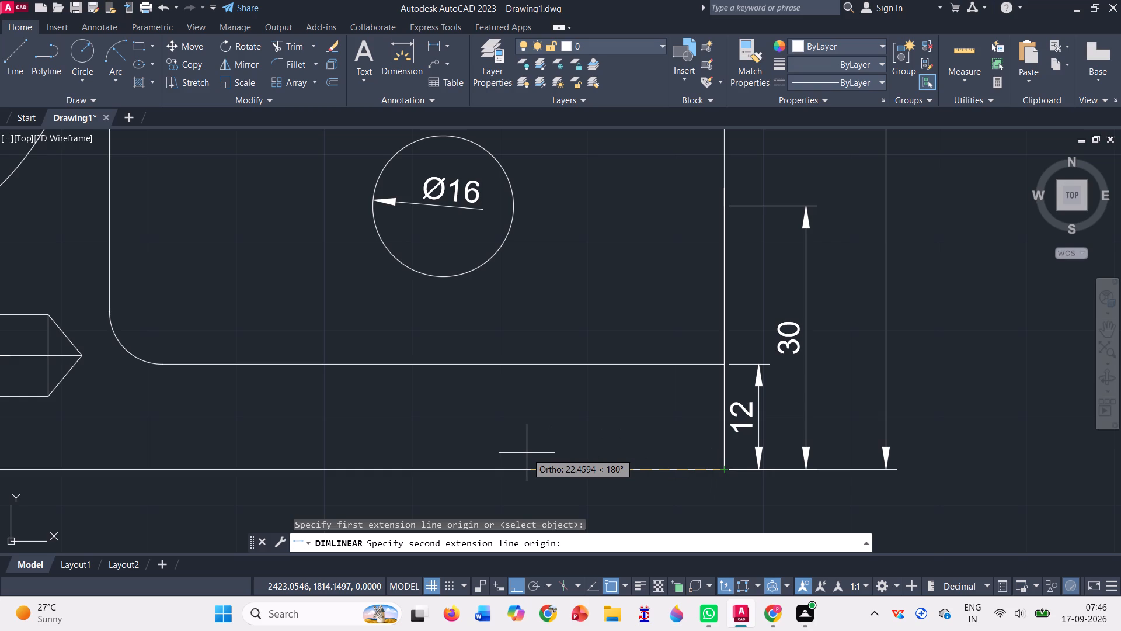
type("32")
key("Return")
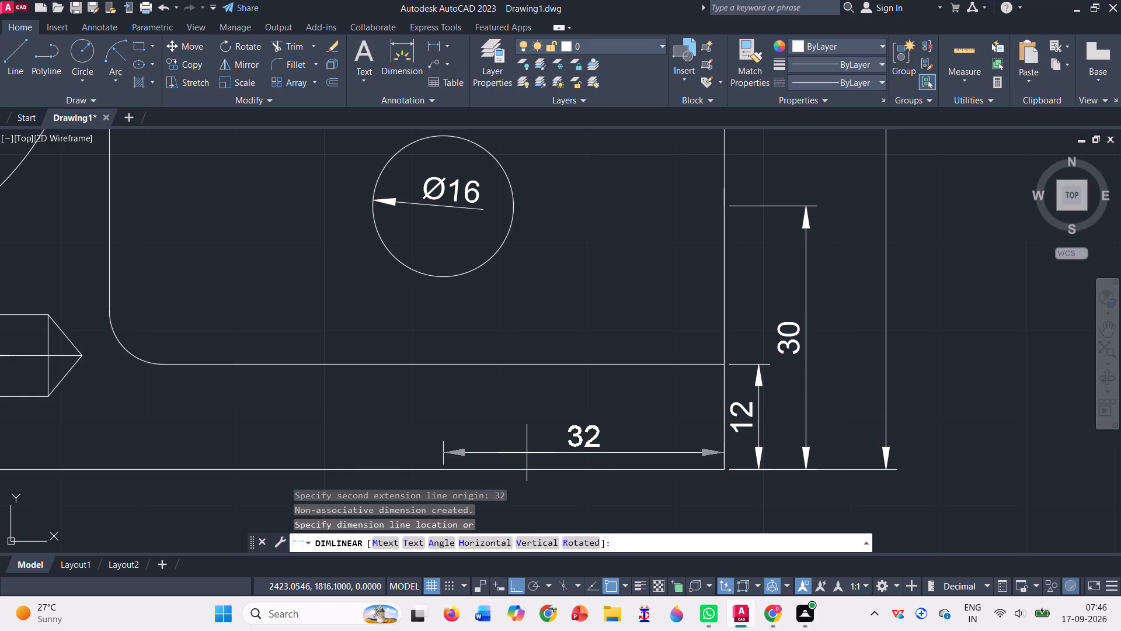
left_click(546, 511)
Add a 13 vertical dimension upward from the lower view's bottom-left corner, placed just outside the left edge.
scroll(481, 211, "down", 2)
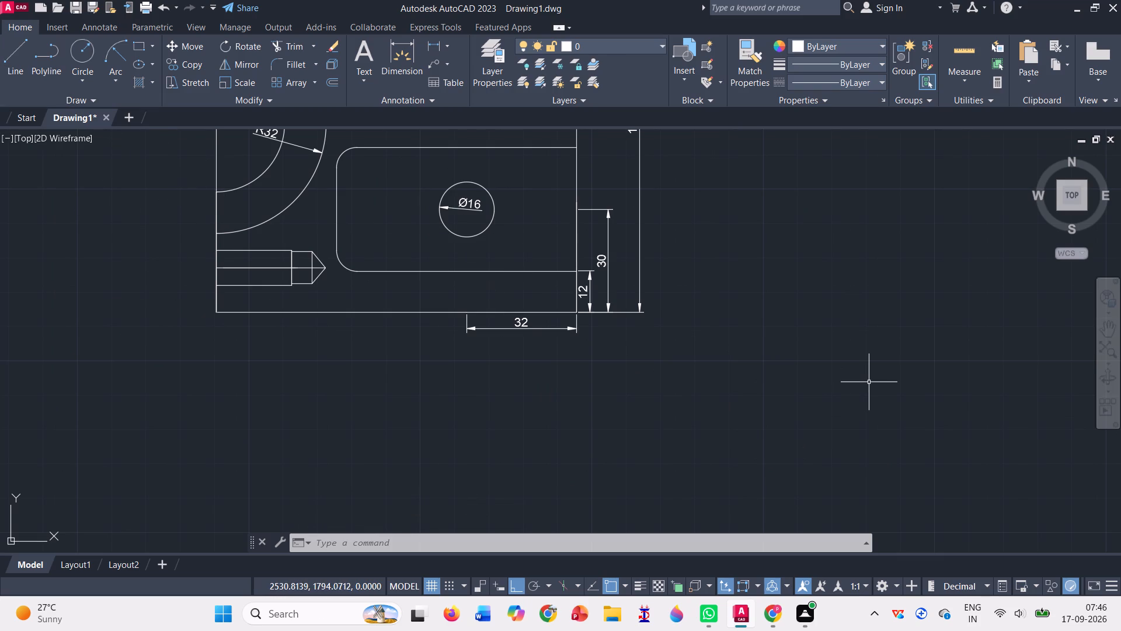
scroll(871, 382, "down", 1)
scroll(462, 210, "up", 2)
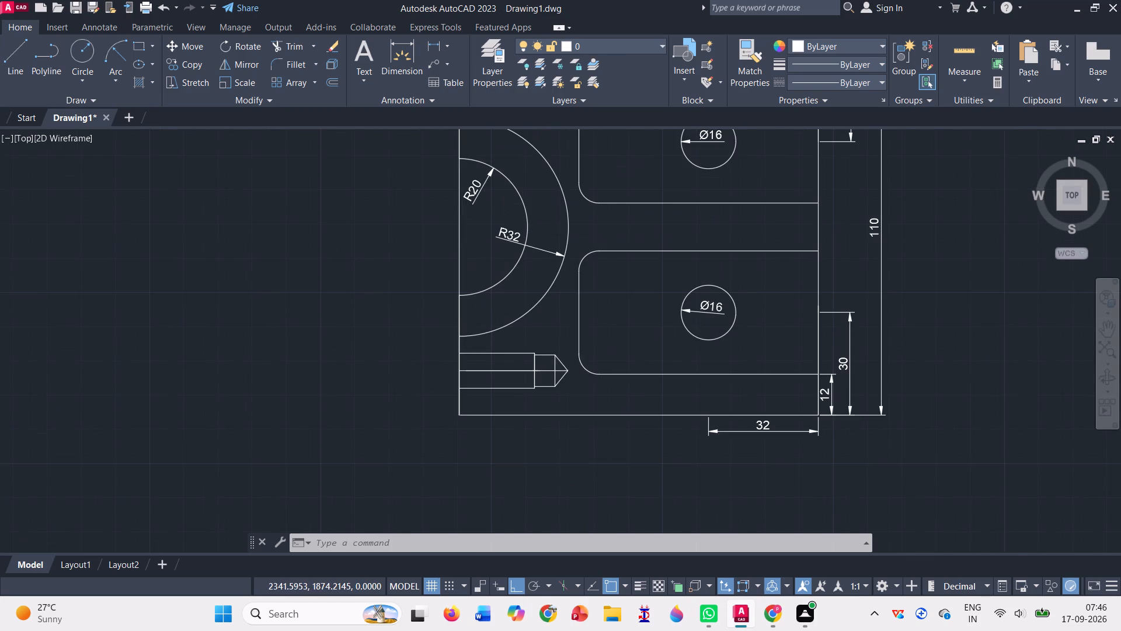
scroll(462, 209, "down", 2)
scroll(416, 244, "up", 2)
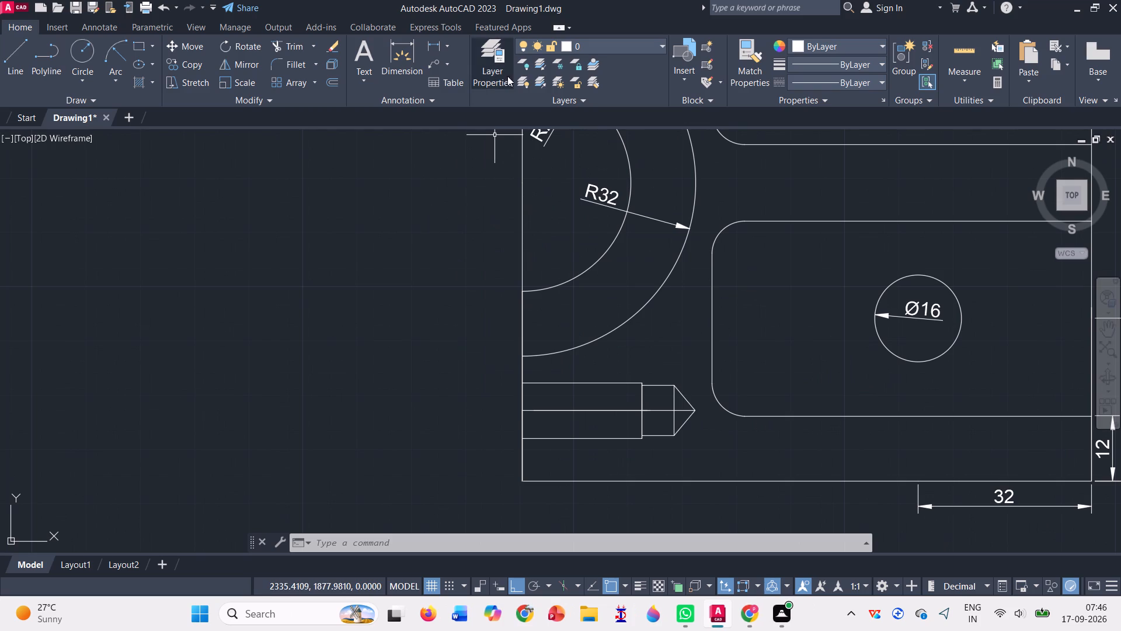
left_click(432, 41)
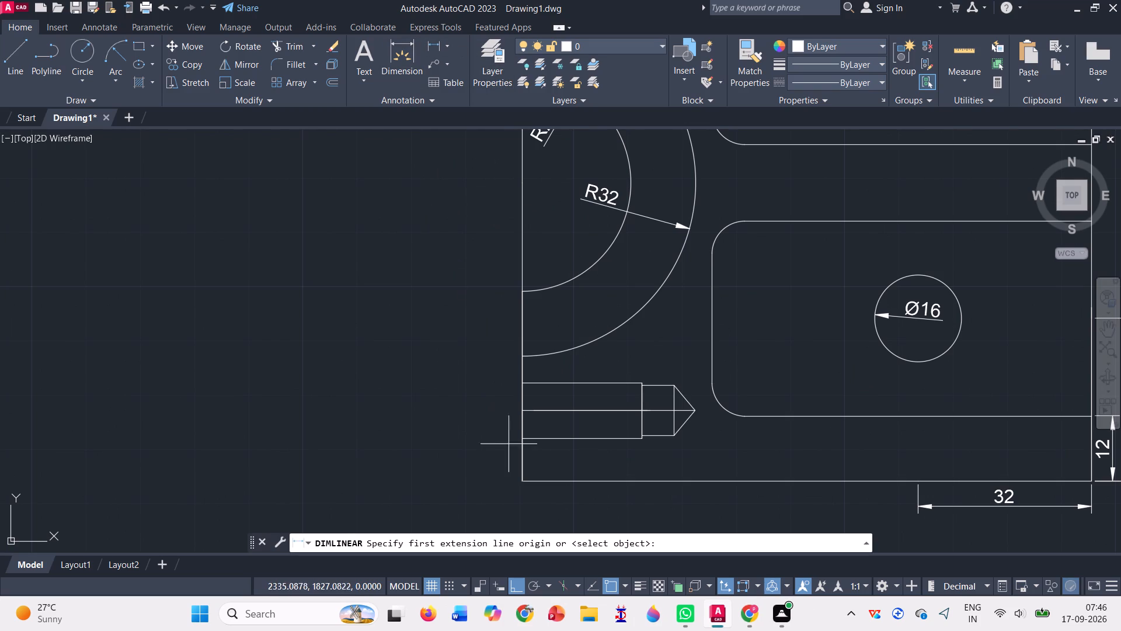
left_click(523, 479)
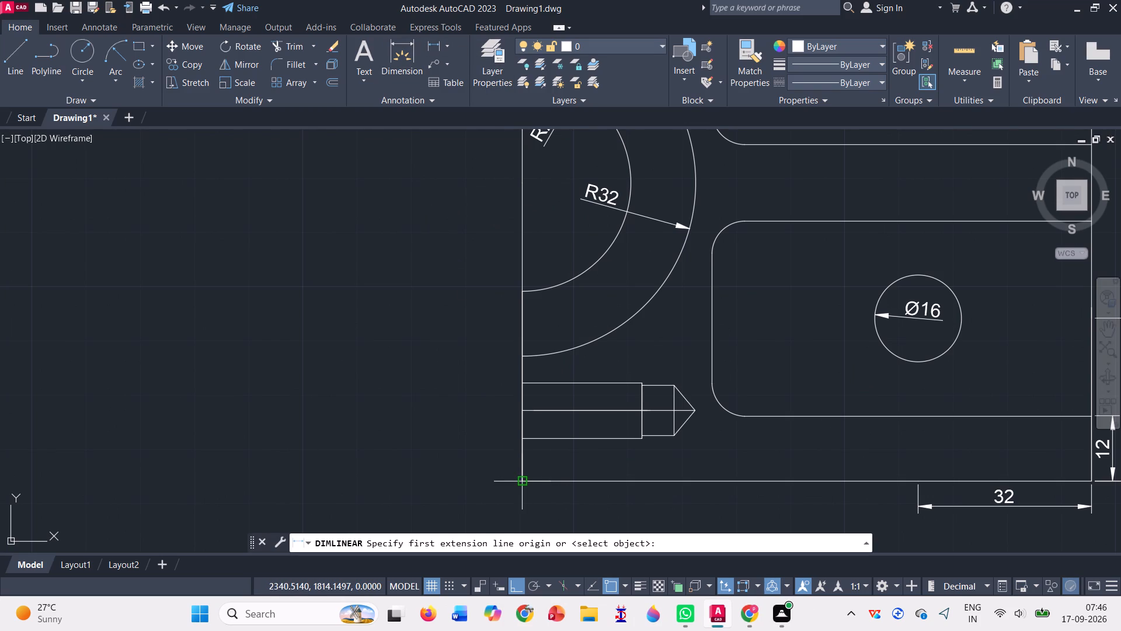
type("13")
key("Return")
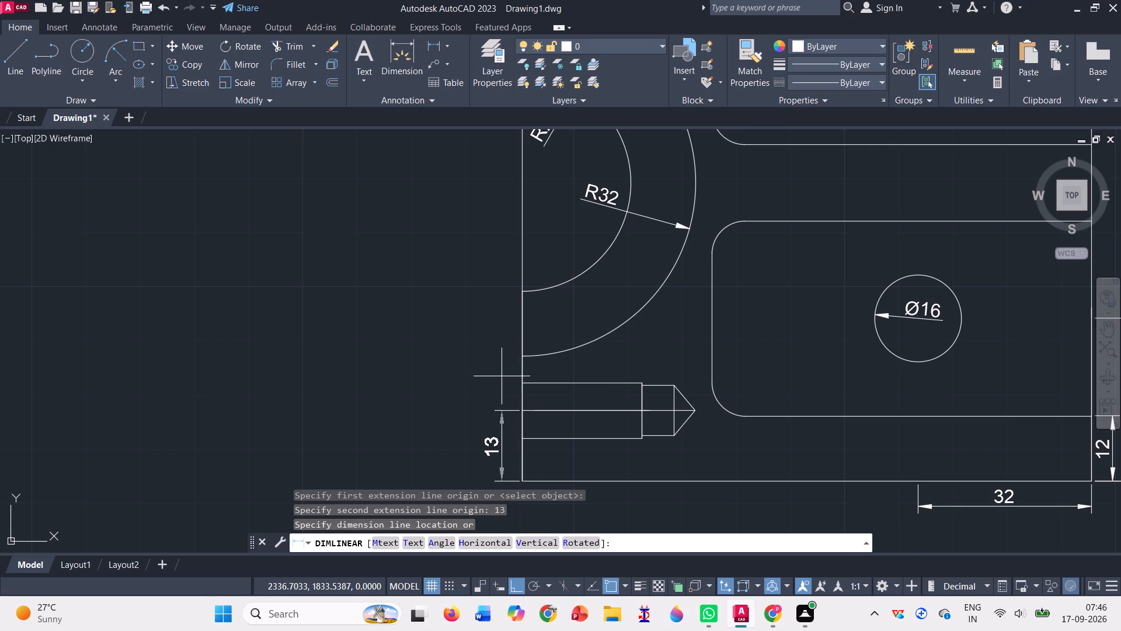
left_click(502, 376)
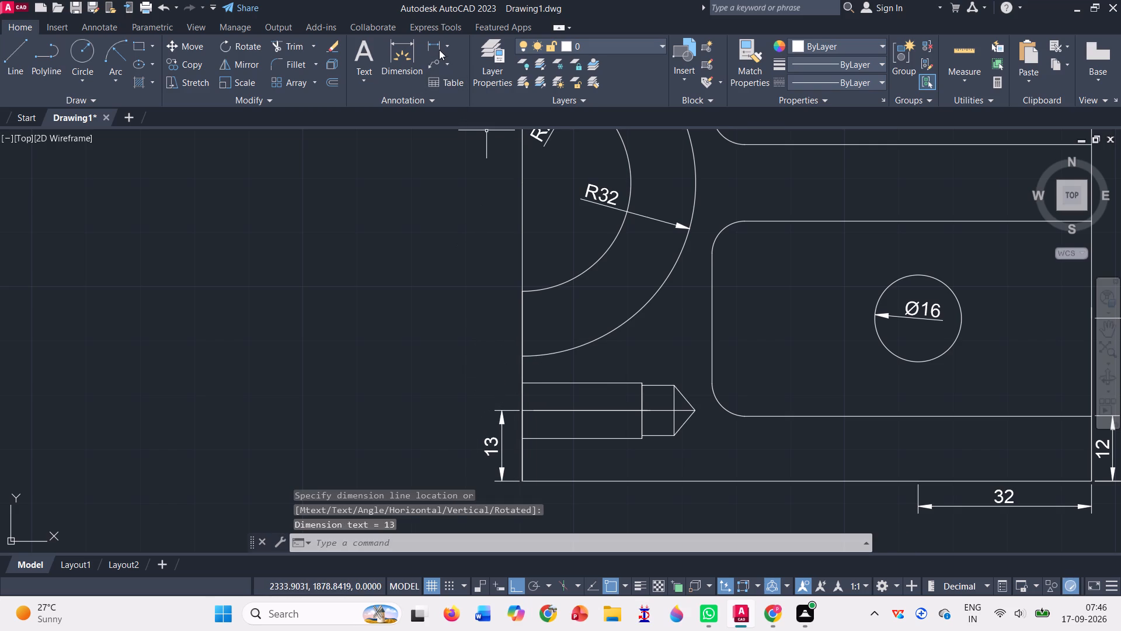
Add a 55 vertical dimension upward from the lower view's bottom-left corner, placed outside the 13 dimension.
left_click(439, 50)
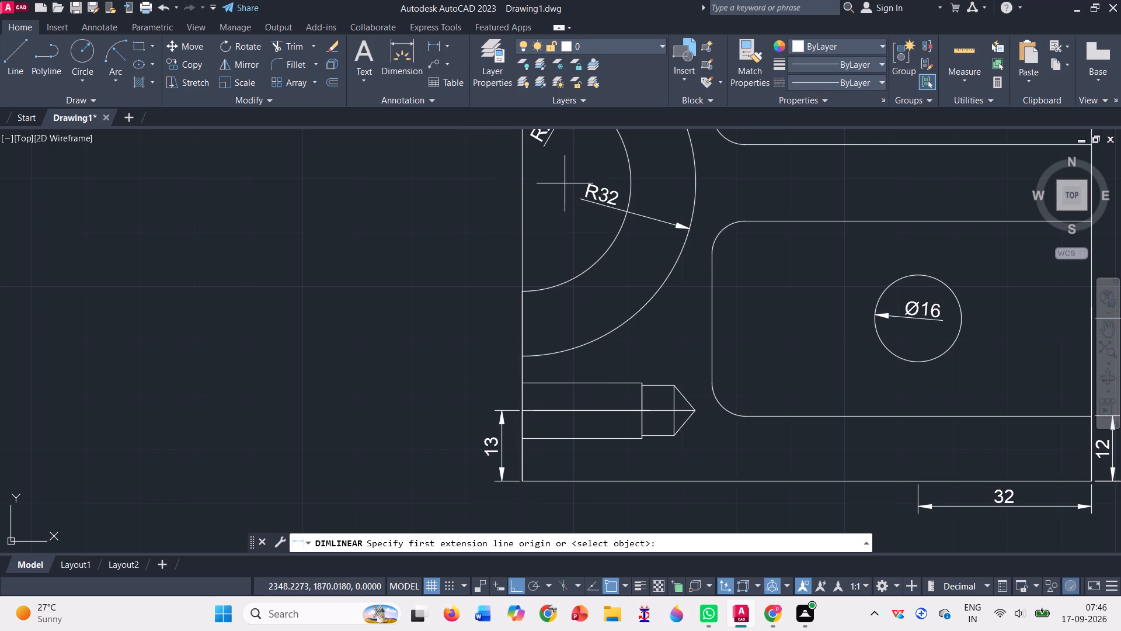
left_click(521, 479)
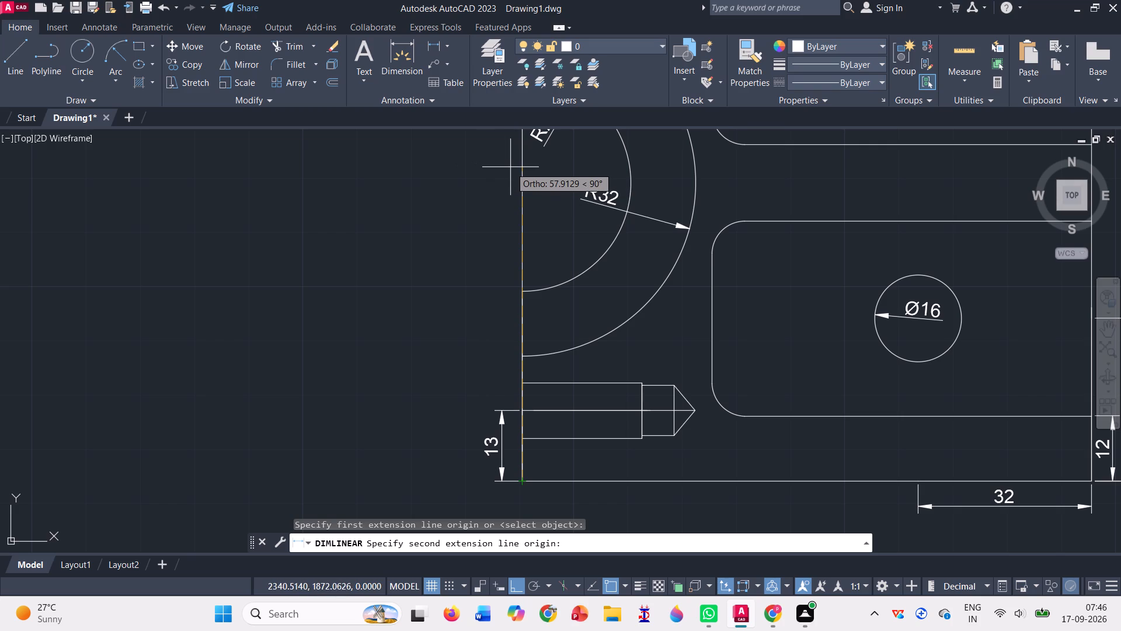
type("55")
key("Return")
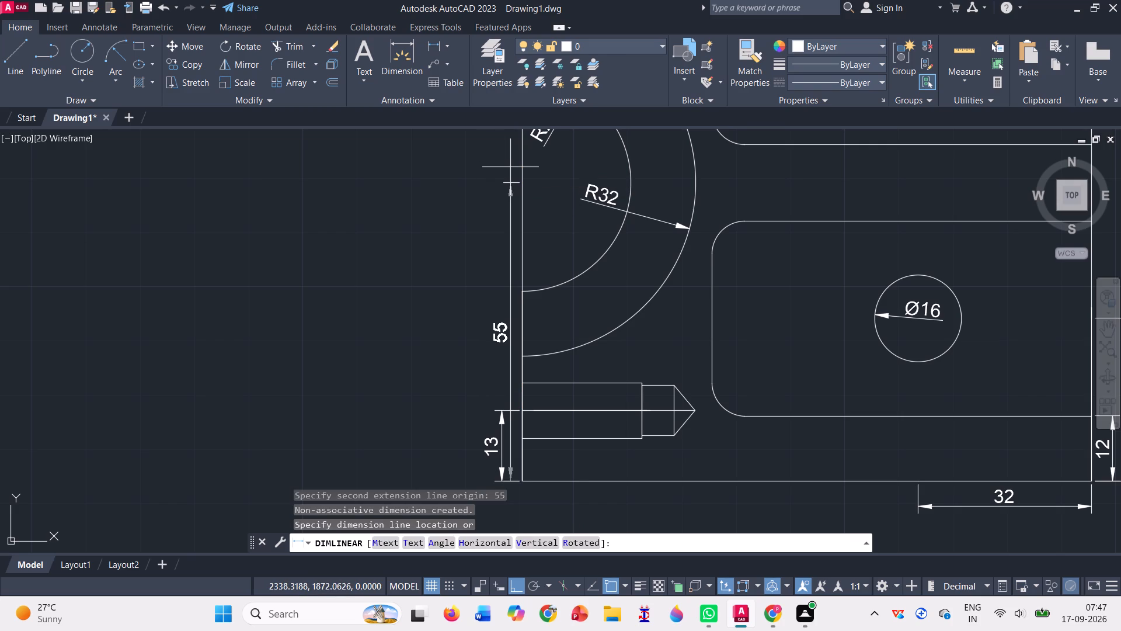
left_click(472, 195)
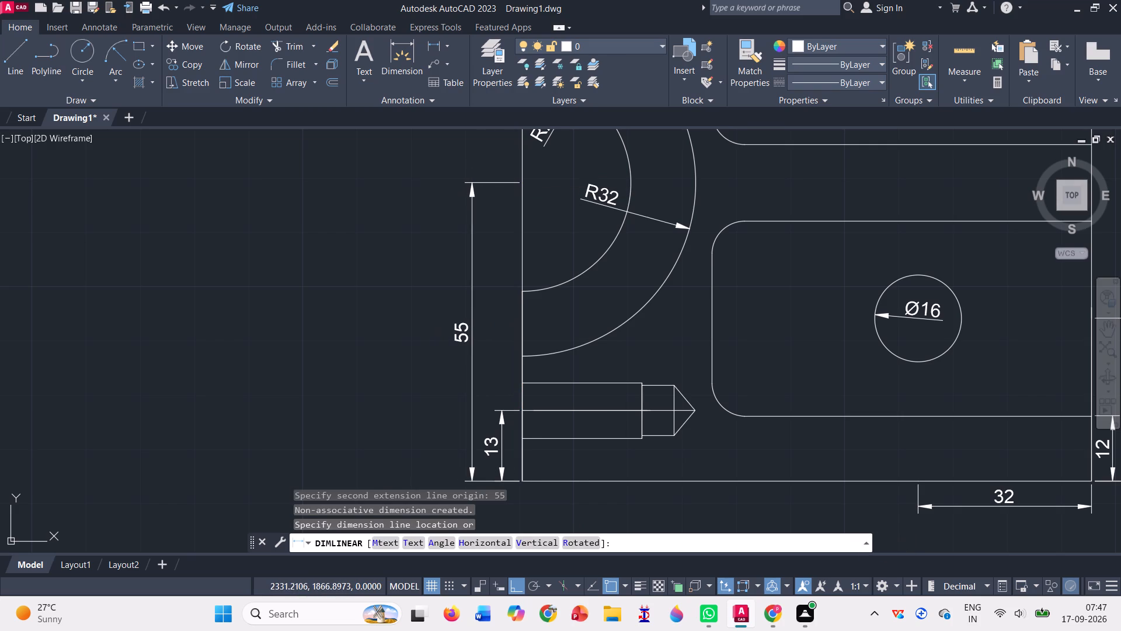
Add a vertical dimension from the upper pointed hole's centre level on the left edge to the bottom-left corner, outside the 55 dimension.
left_click(433, 46)
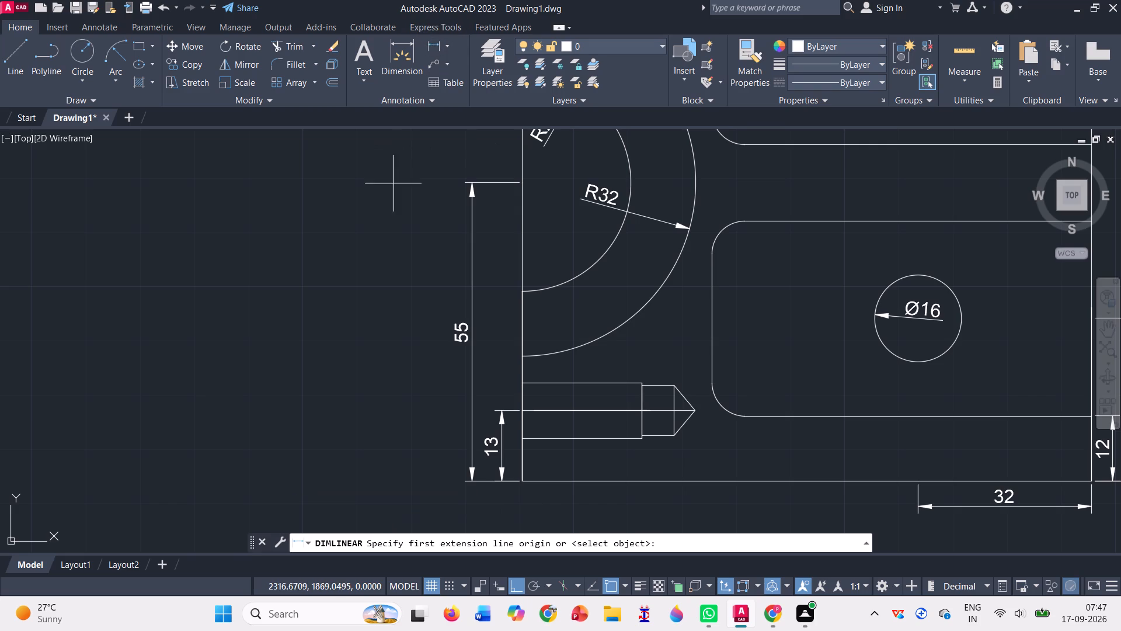
scroll(405, 272, "down", 2)
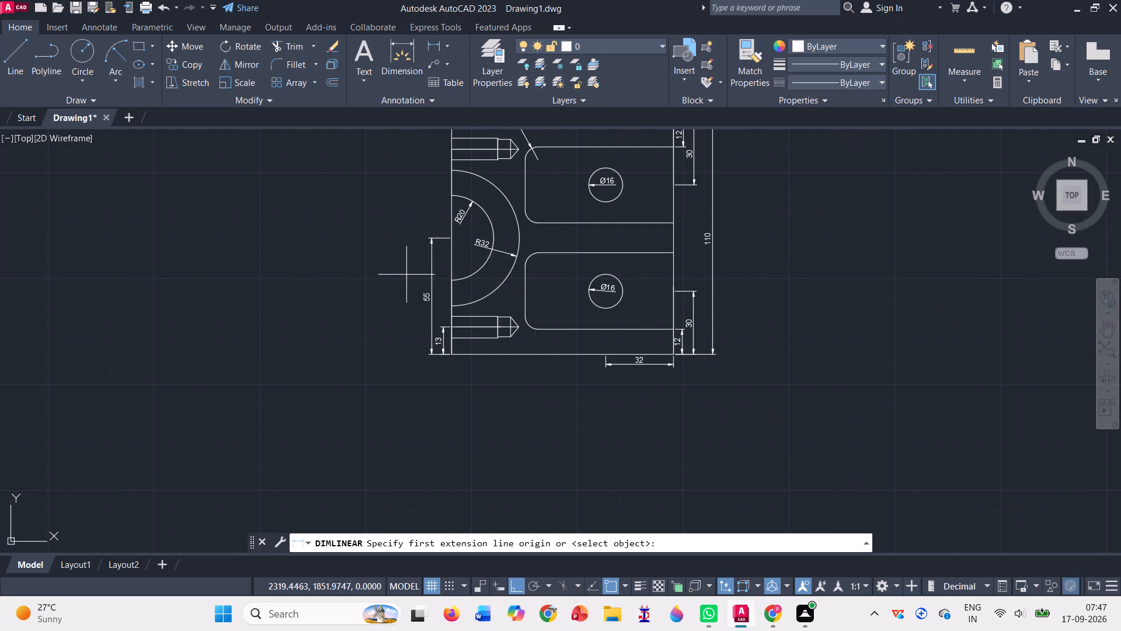
left_click(451, 145)
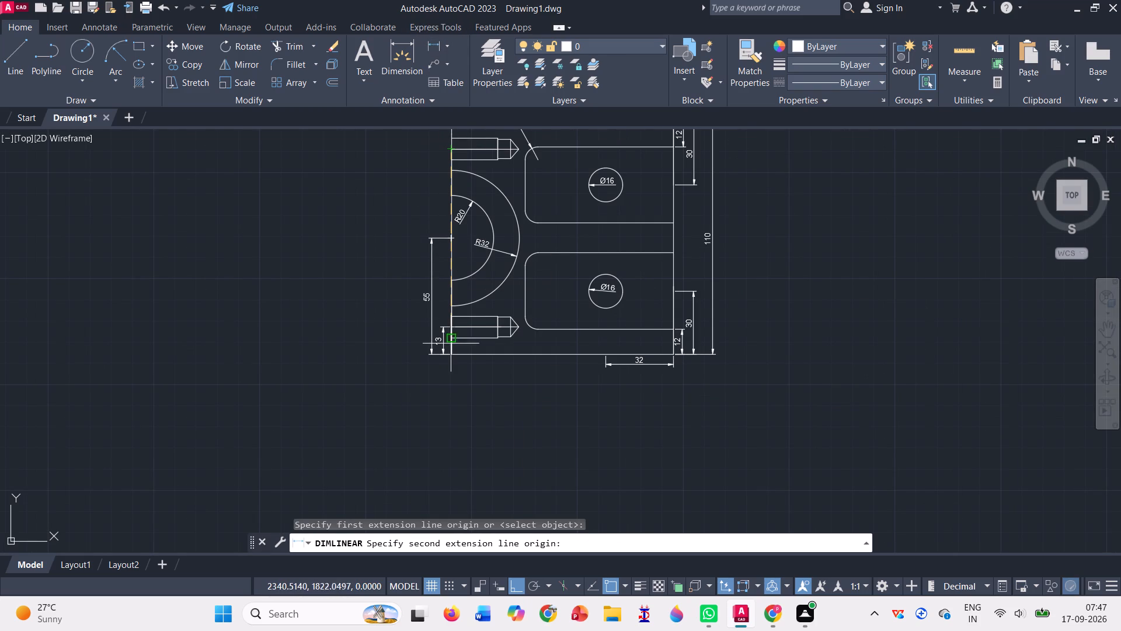
left_click(448, 357)
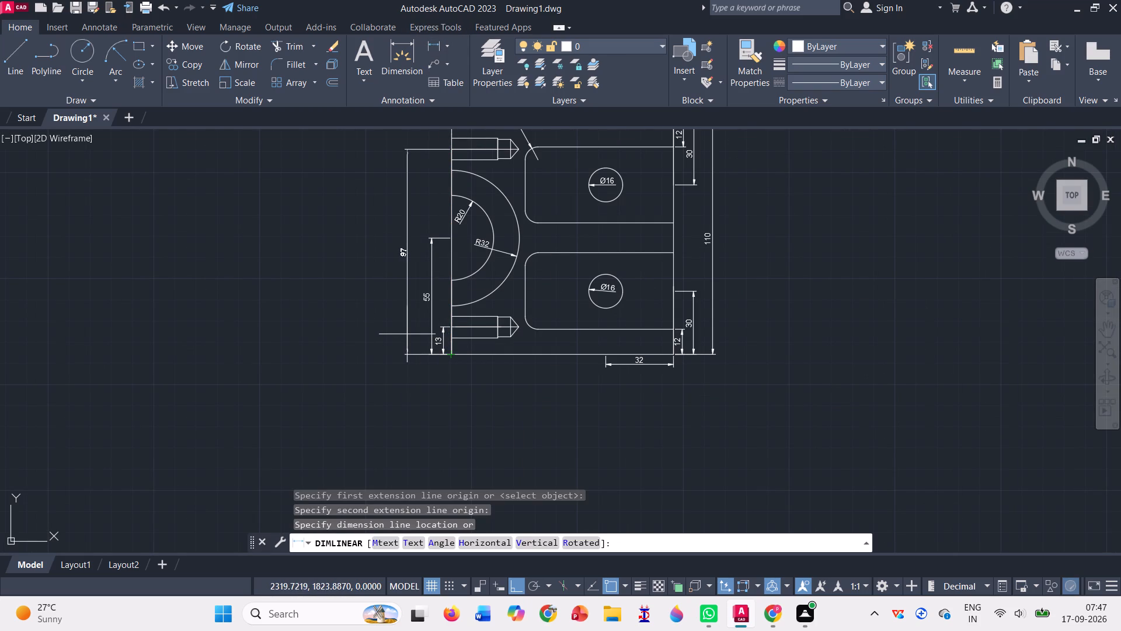
left_click(413, 334)
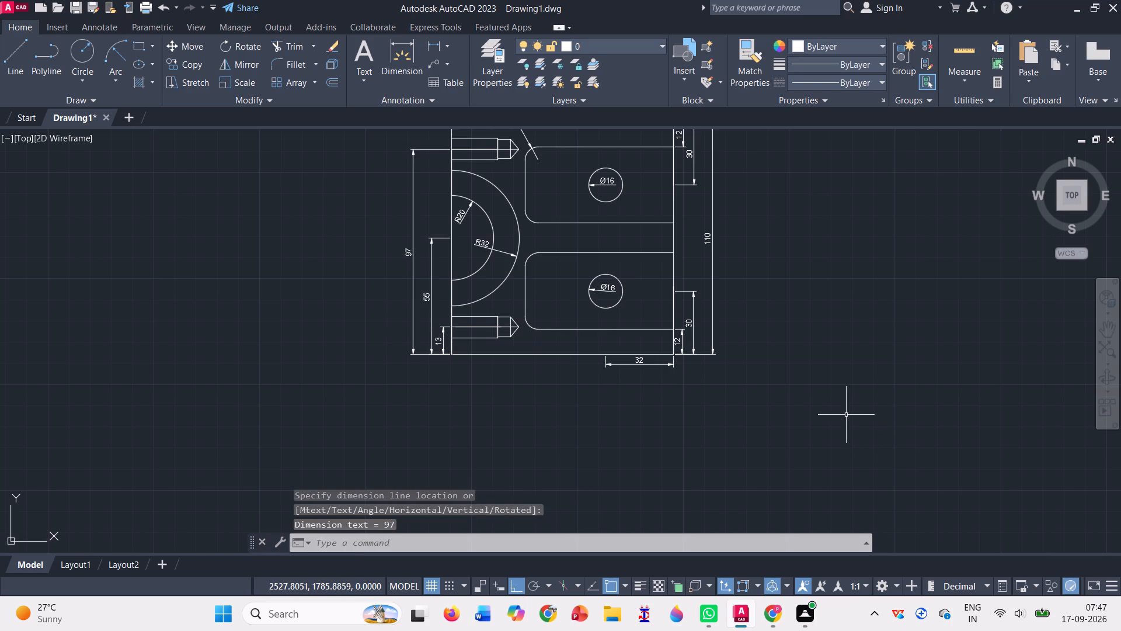
Draw a vertical line through the lower view from the 55 dimension's inner end on the top edge, perpendicular to the bottom edge.
scroll(846, 414, "down", 1)
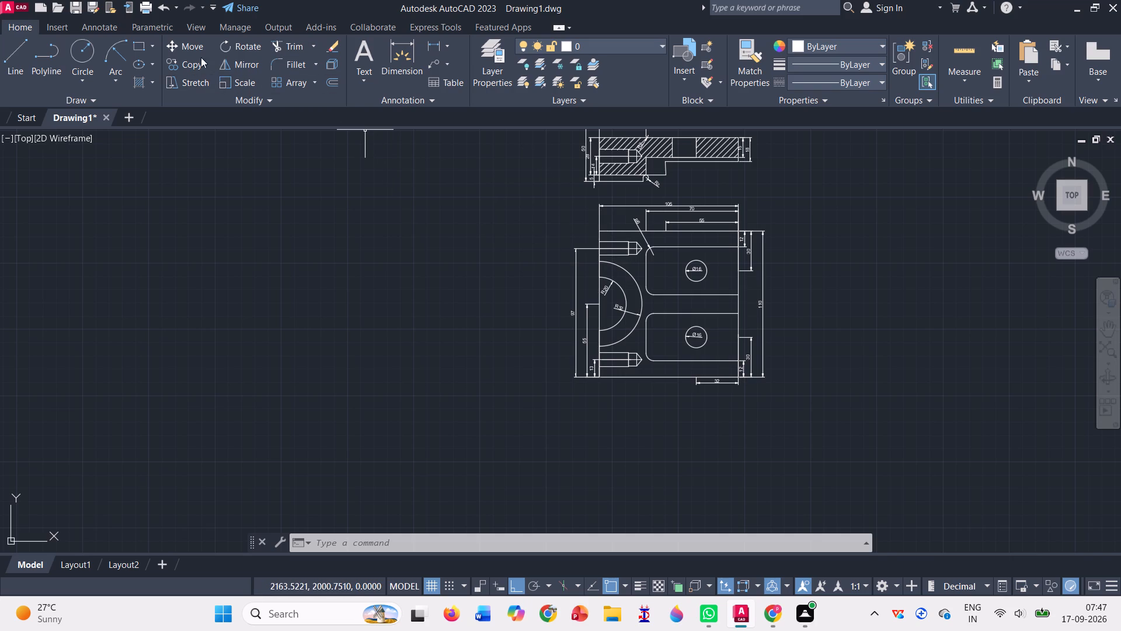
left_click(20, 55)
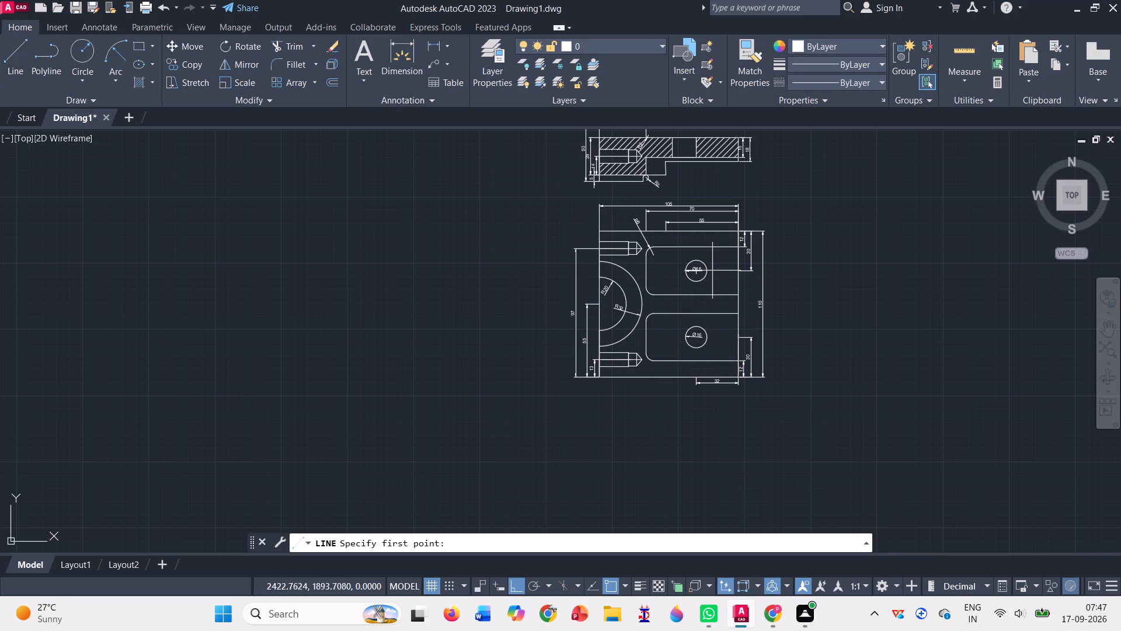
scroll(712, 271, "up", 1)
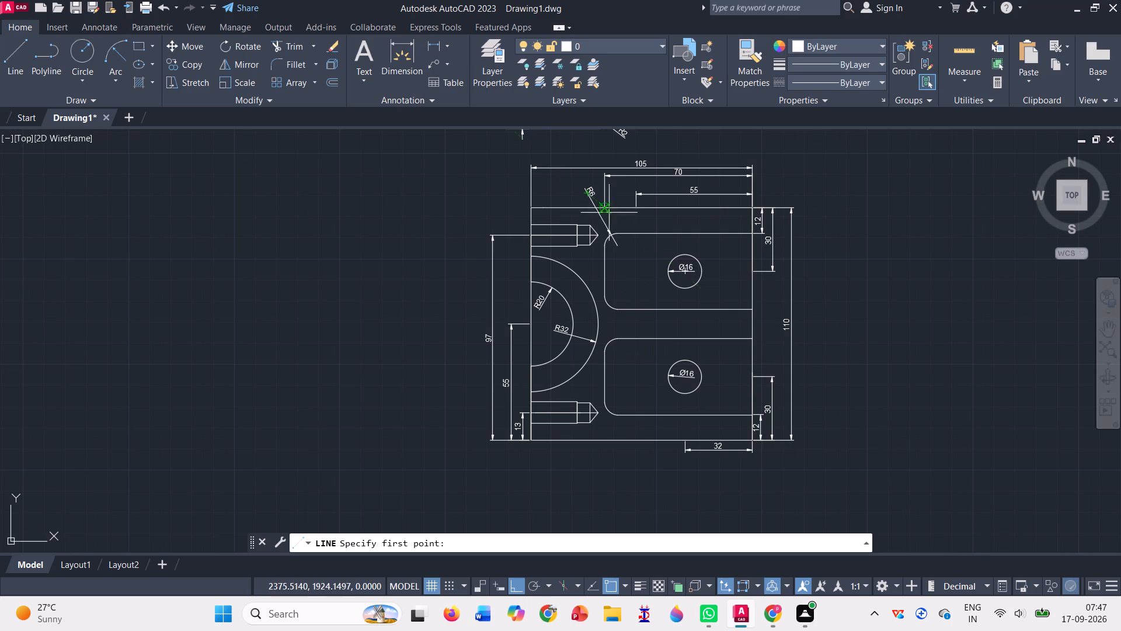
left_click(634, 209)
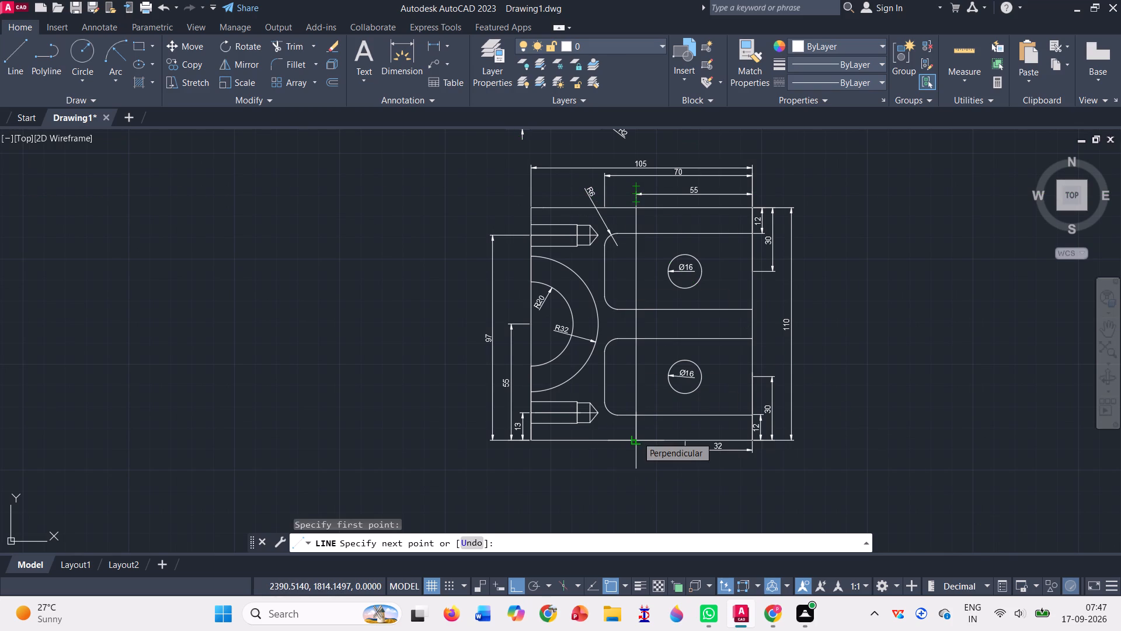
left_click(637, 436)
key("Escape")
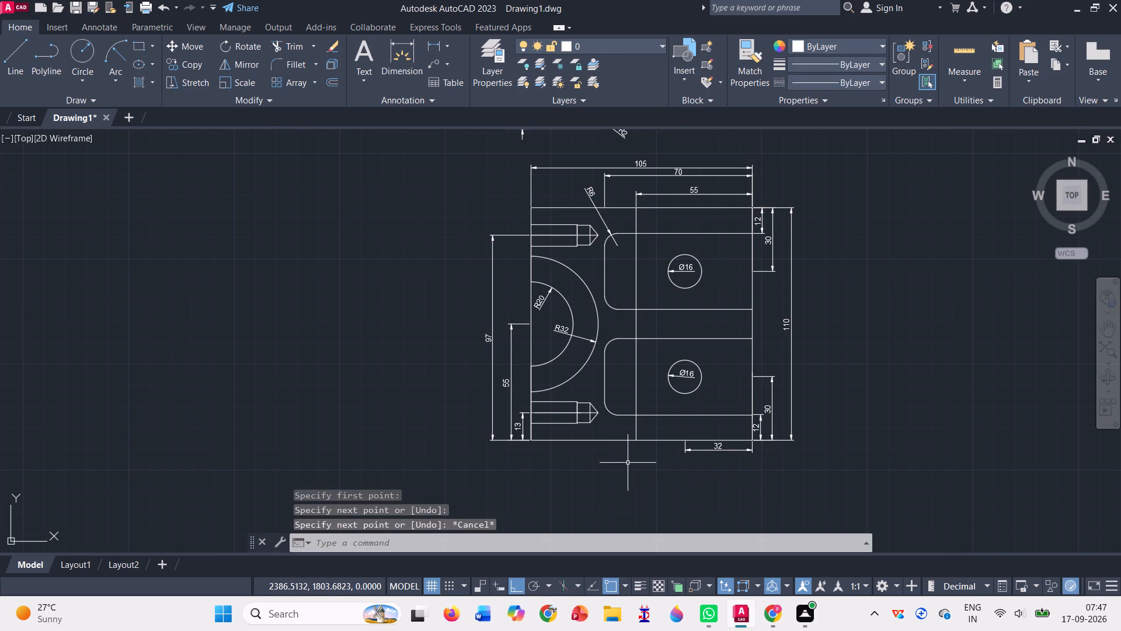
Trim away the parts of the new vertical line that lie inside the upper and lower pockets.
left_click(286, 42)
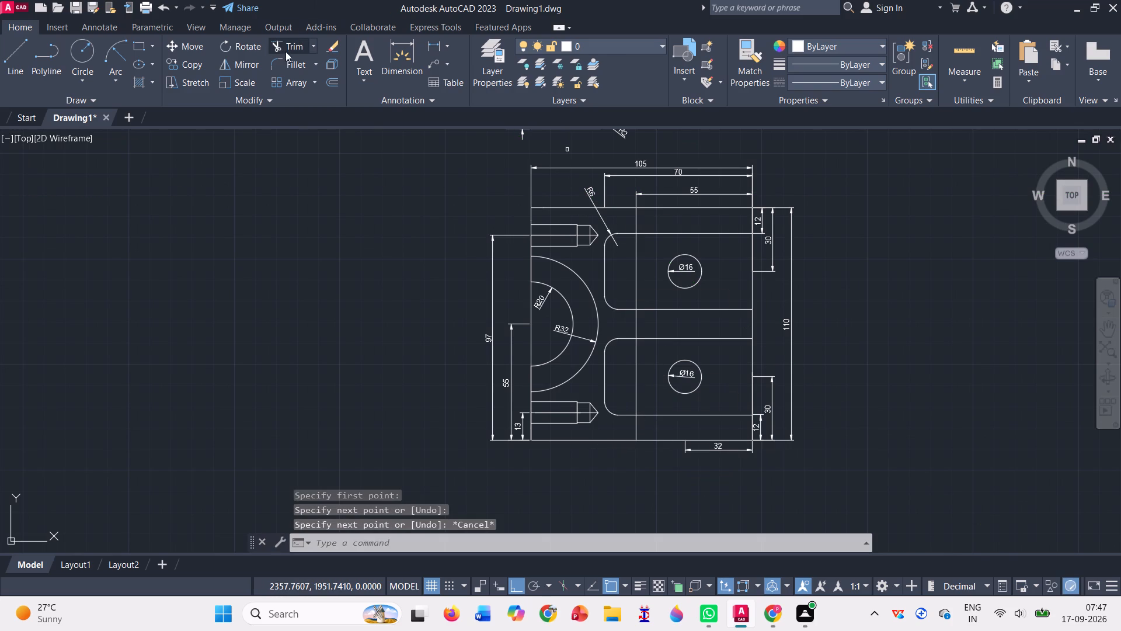
left_click(637, 272)
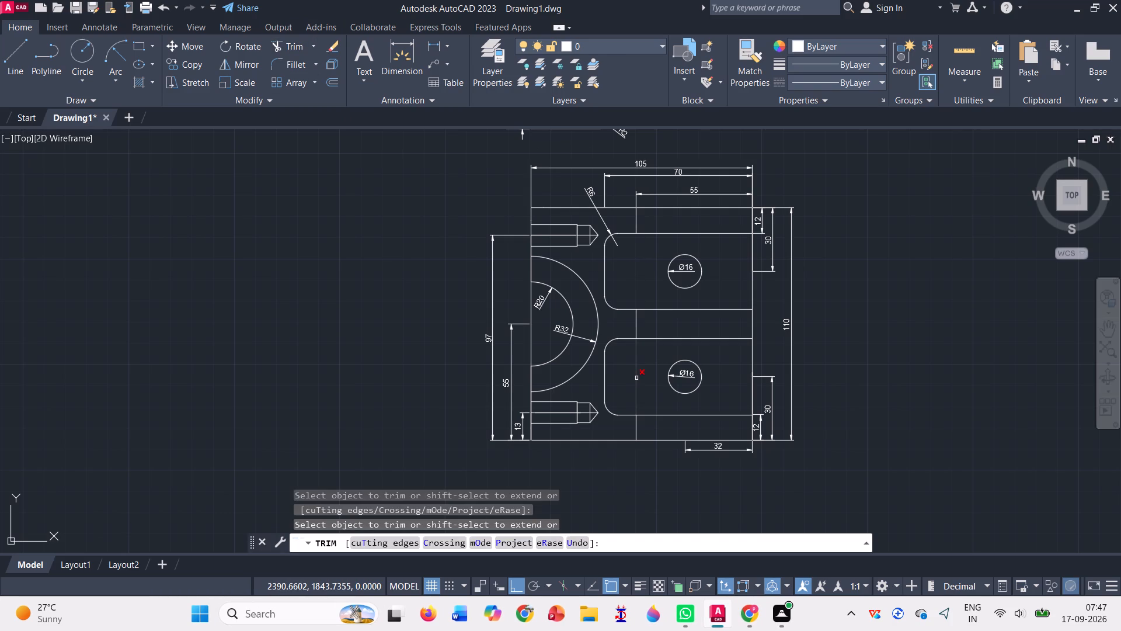
left_click(636, 378)
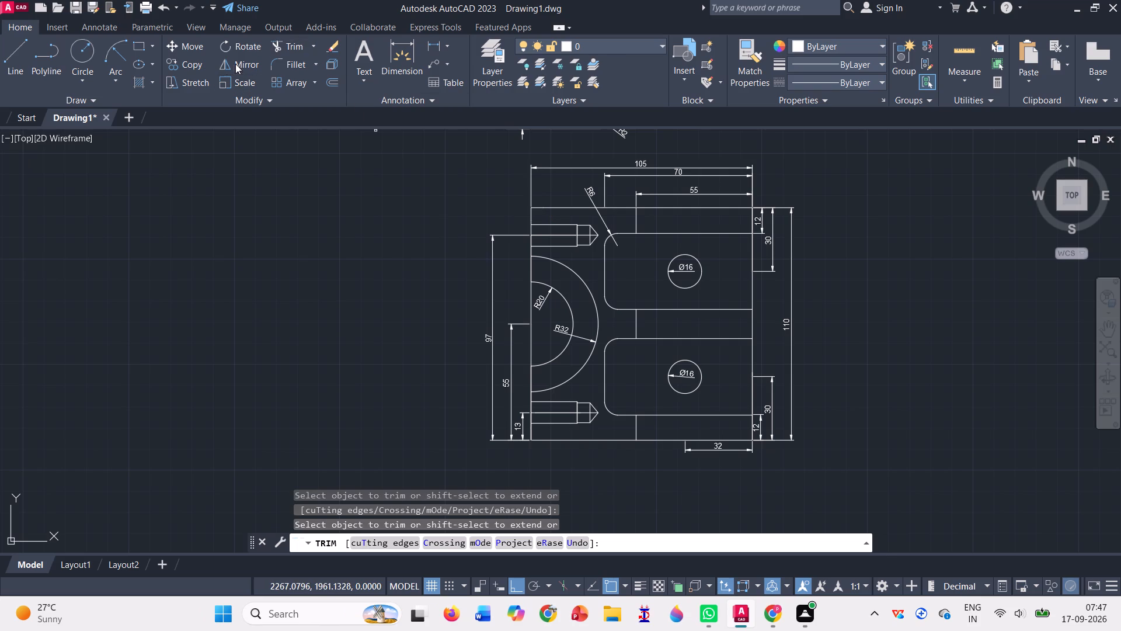
Draw a line from the right edge at the upper hole's centre level about 60 leftward, continuing straight up to the pocket's top edge.
left_click(20, 63)
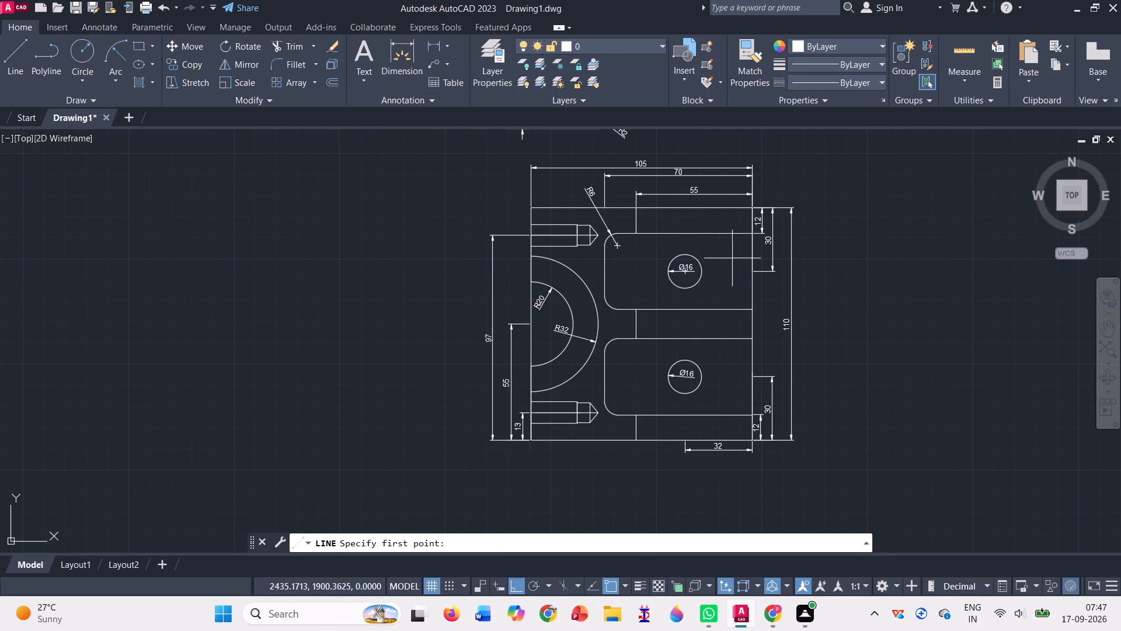
left_click(753, 273)
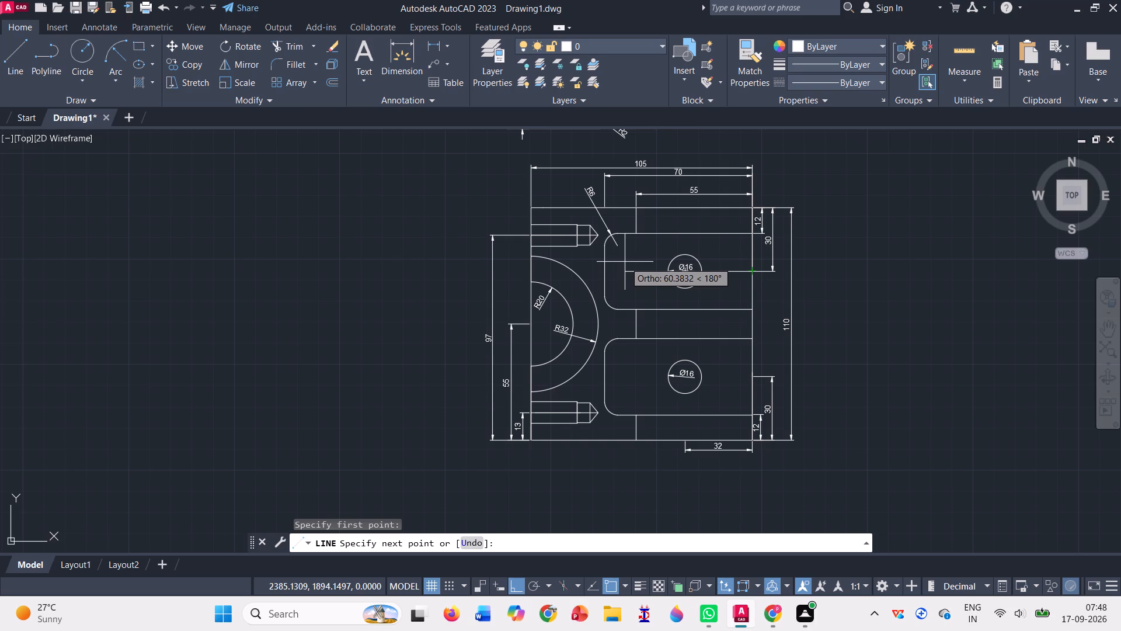
left_click(625, 262)
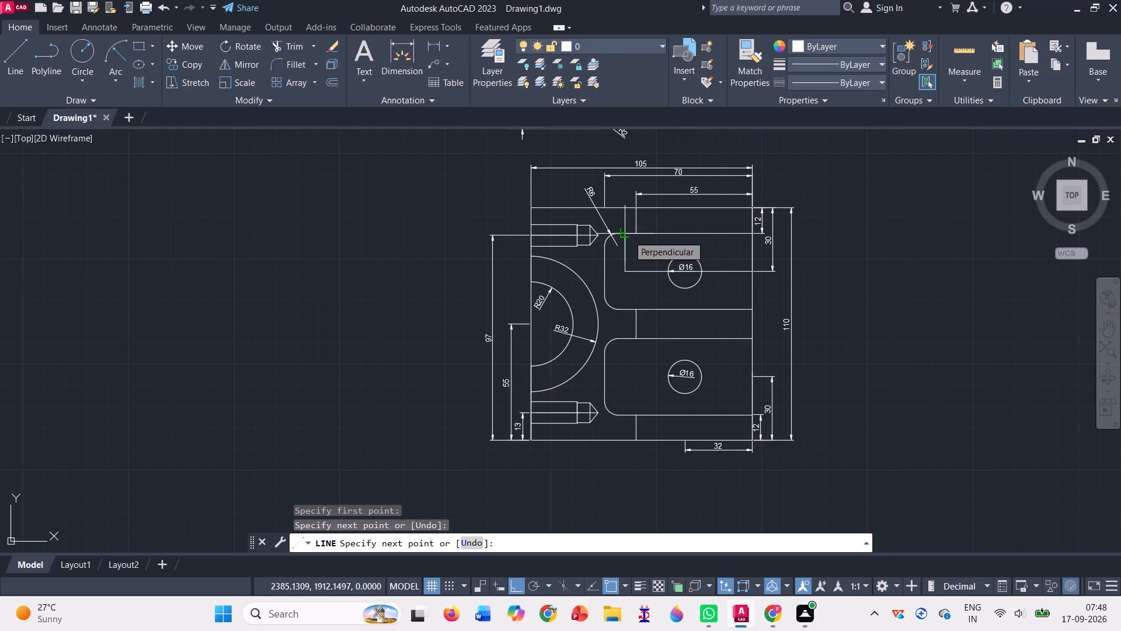
left_click(628, 235)
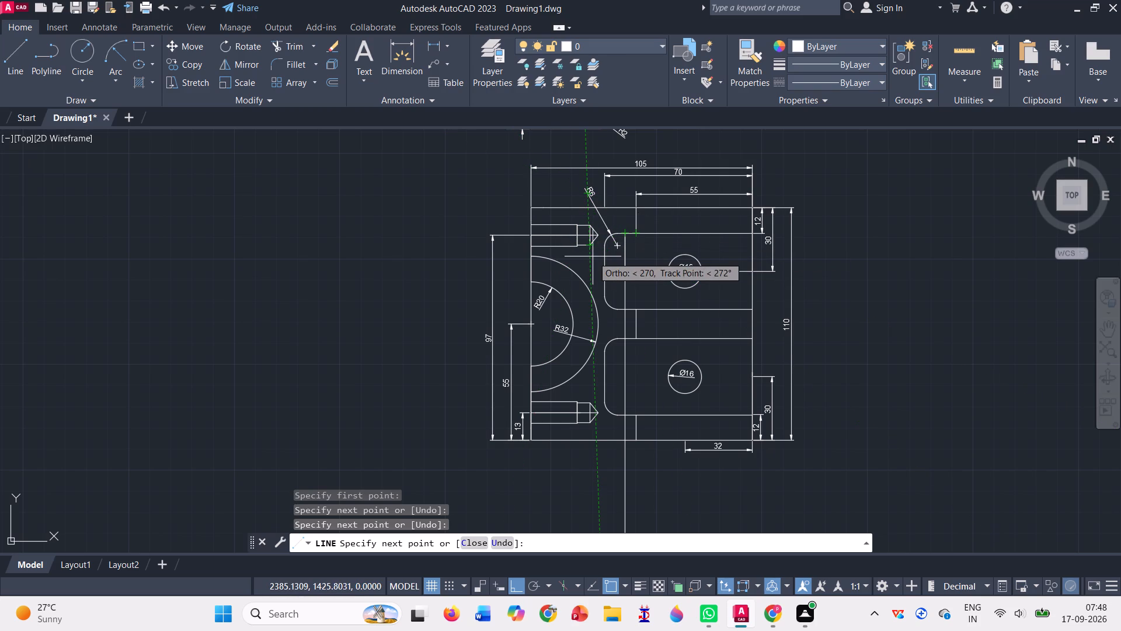
key("Escape")
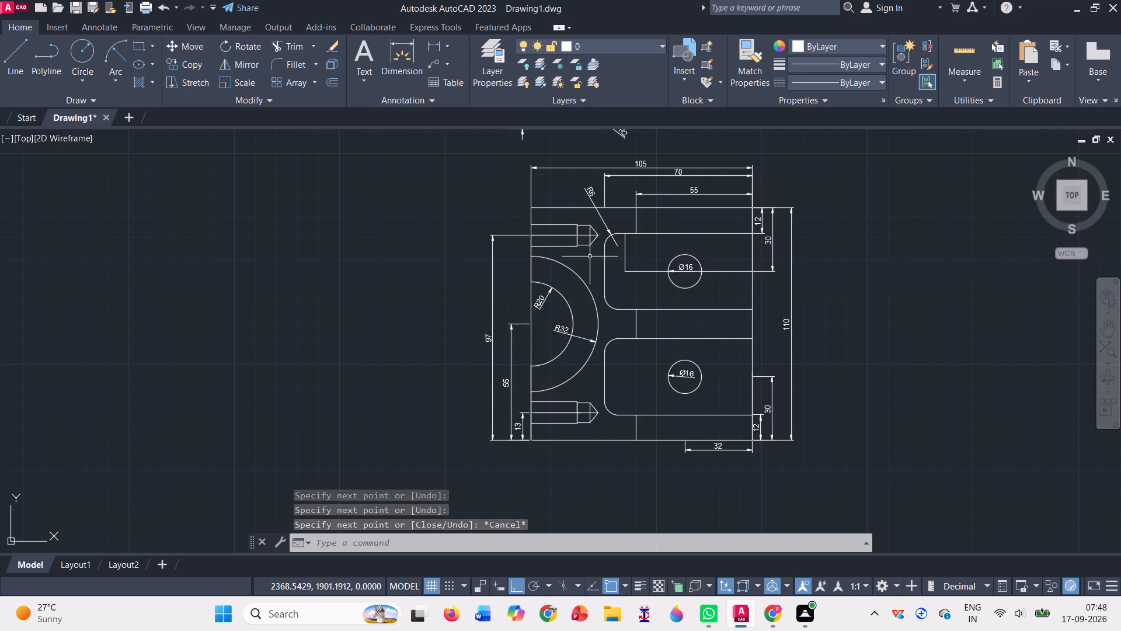
Erase all the centre line segments inside the upper pointed hole of the lower view, including those in its narrow end and tip.
left_click(565, 235)
key("Delete")
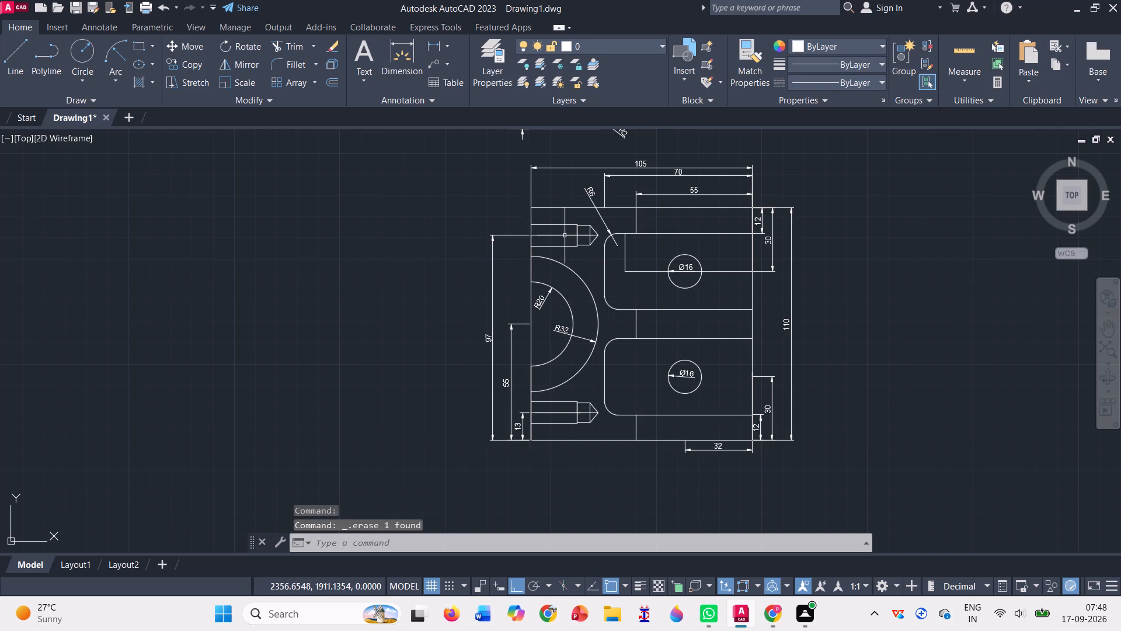
left_click(565, 235)
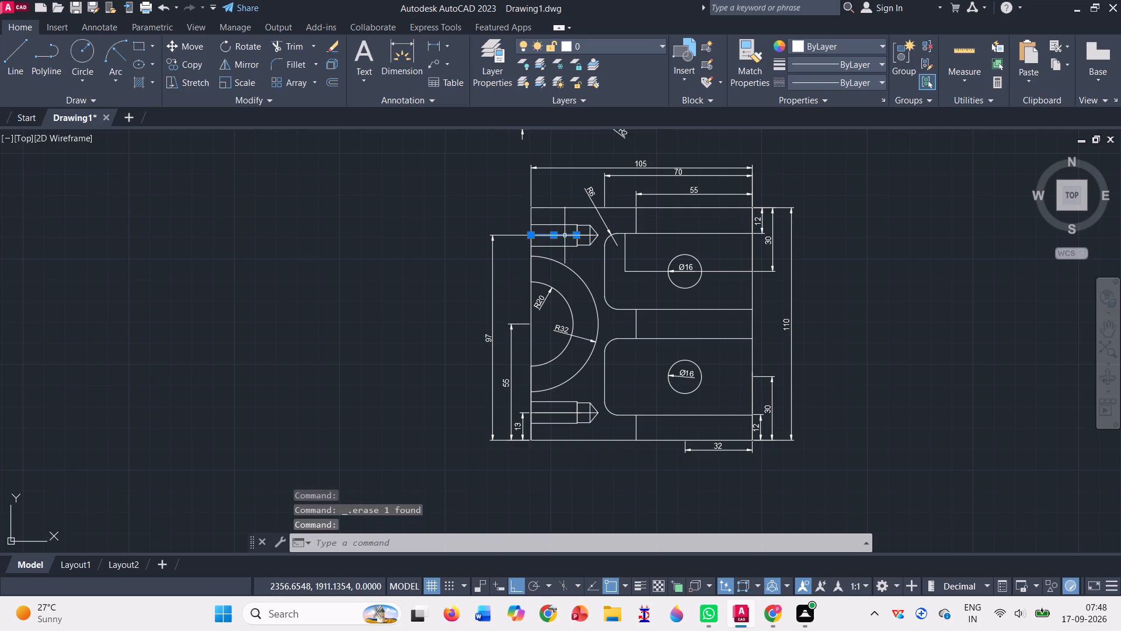
key("Delete")
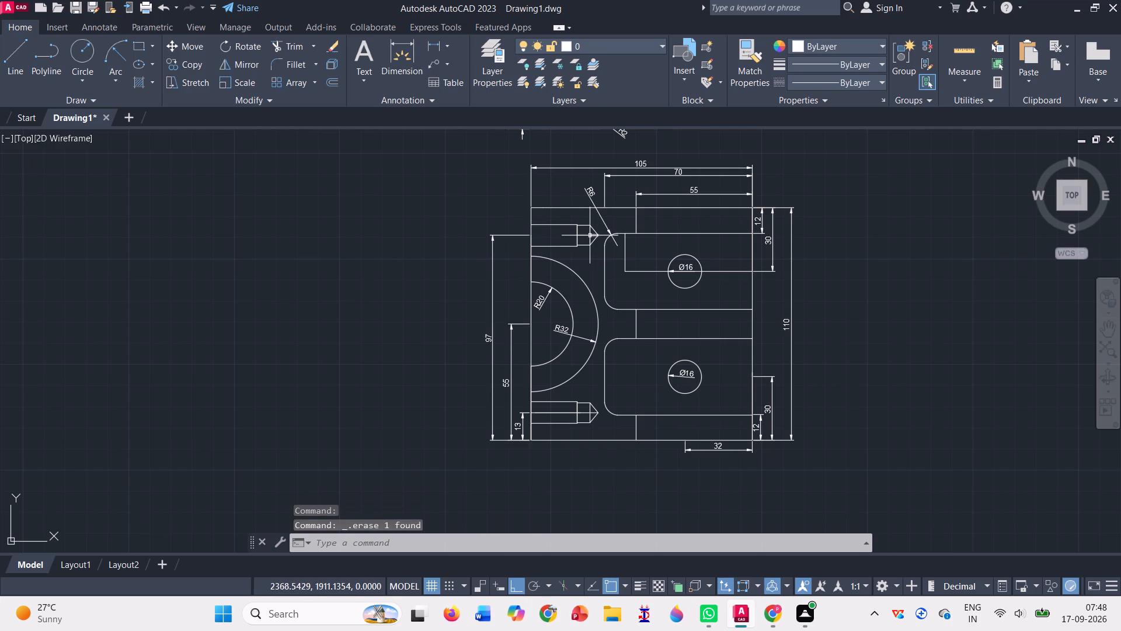
scroll(590, 235, "up", 3)
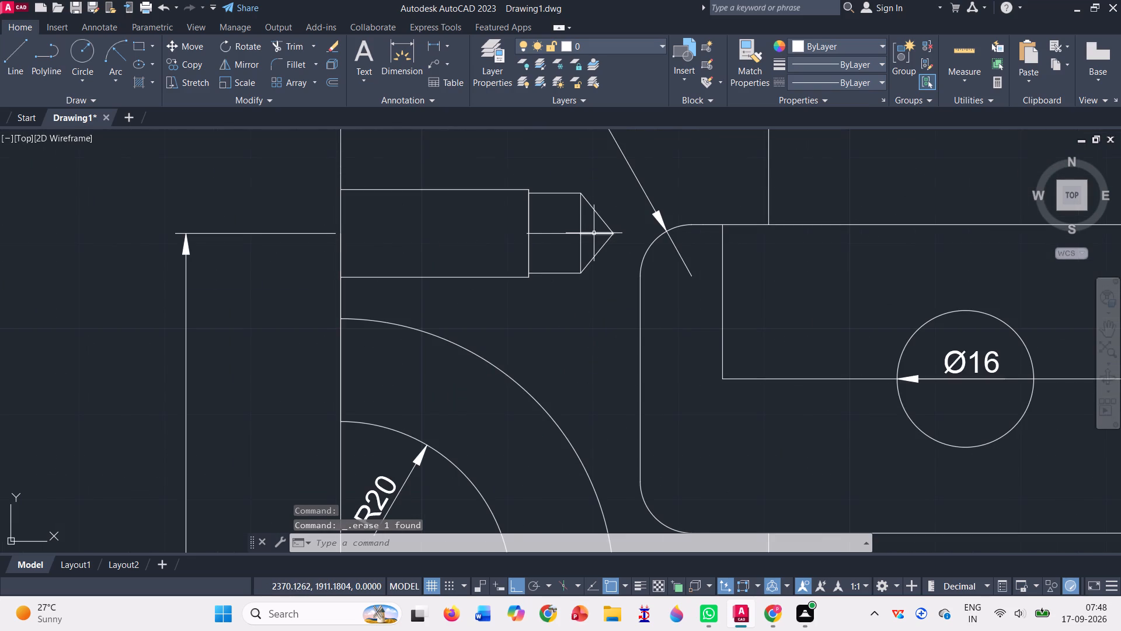
left_click(594, 233)
key("Delete")
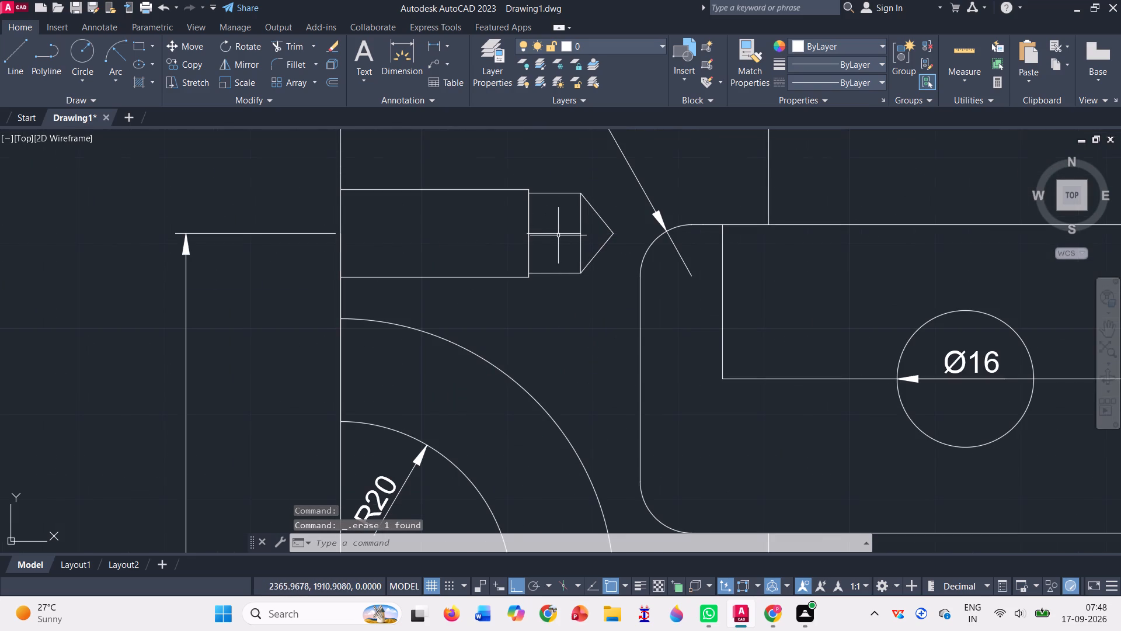
left_click(558, 234)
key("Delete")
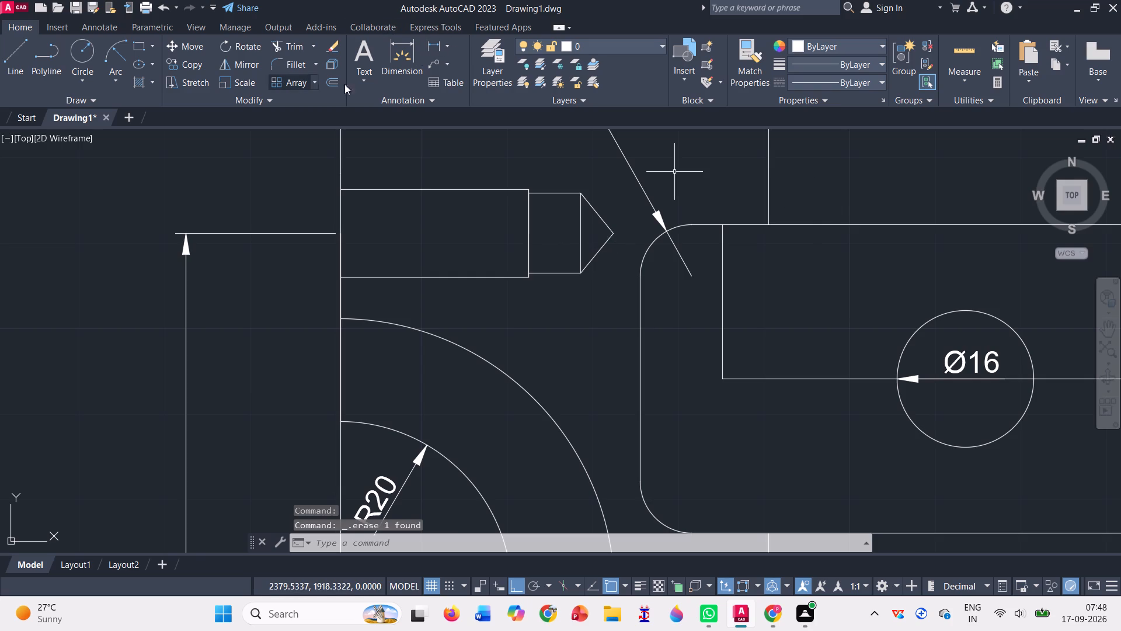
Load the ACAD_ISO02W100 (ISO dash) linetype from acadiso.lin and make it the current linetype.
left_click(882, 79)
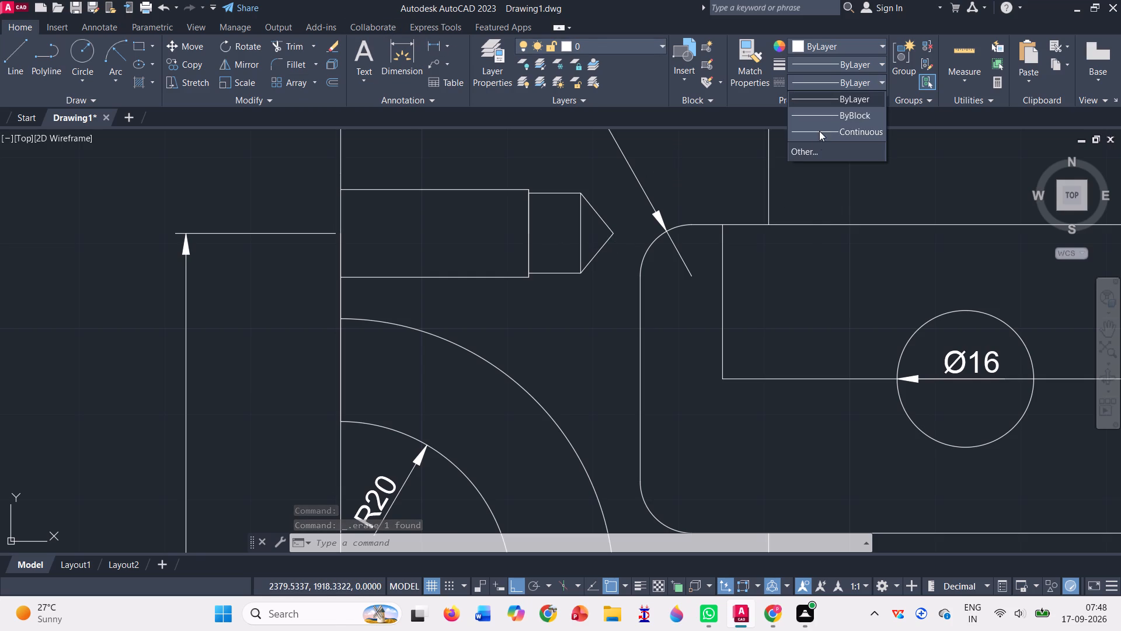
left_click(817, 148)
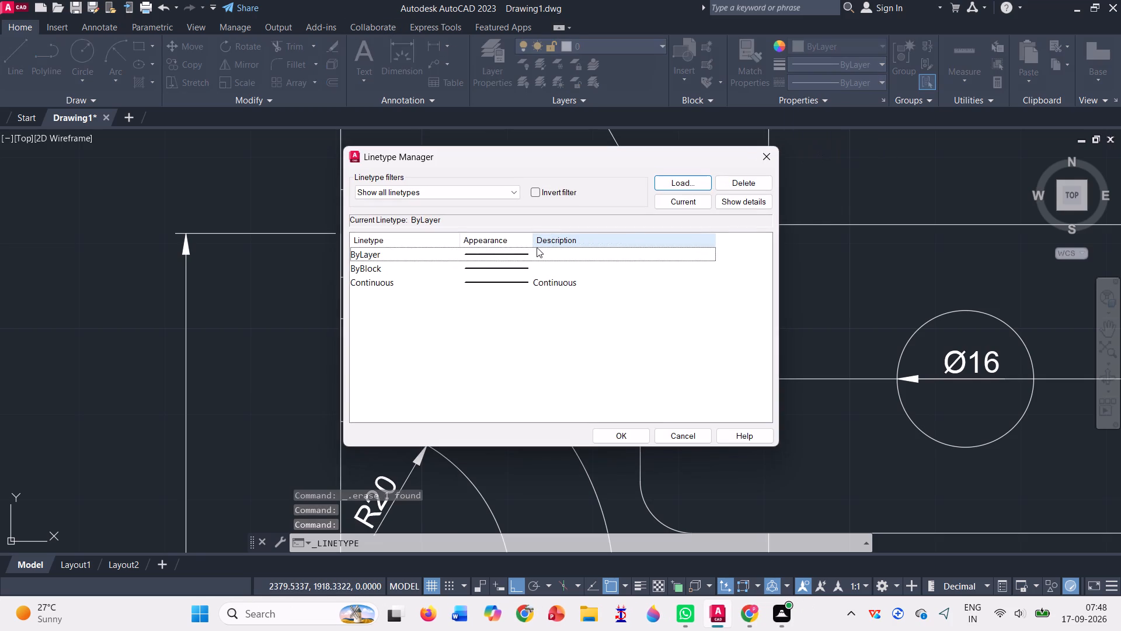
left_click(694, 186)
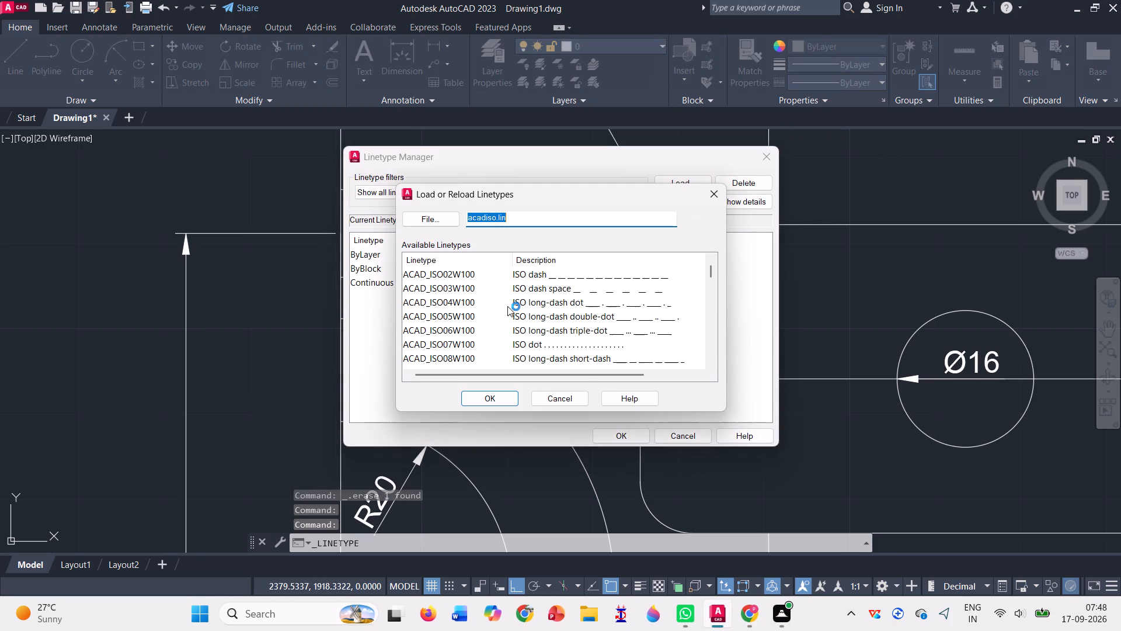
scroll(562, 307, "down", 2)
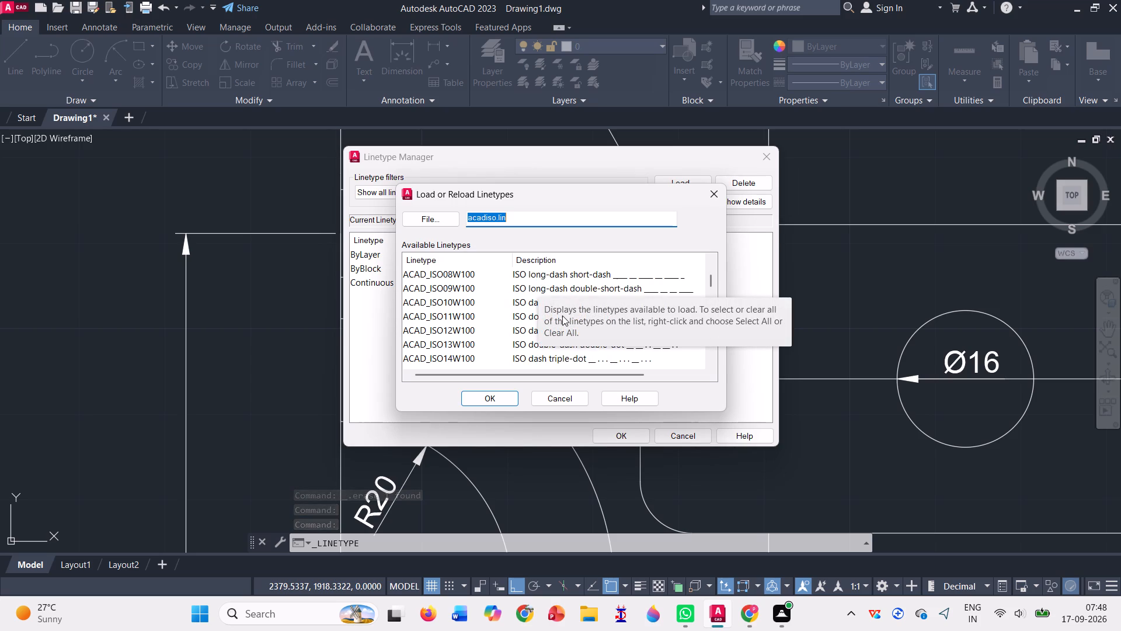
scroll(563, 316, "down", 2)
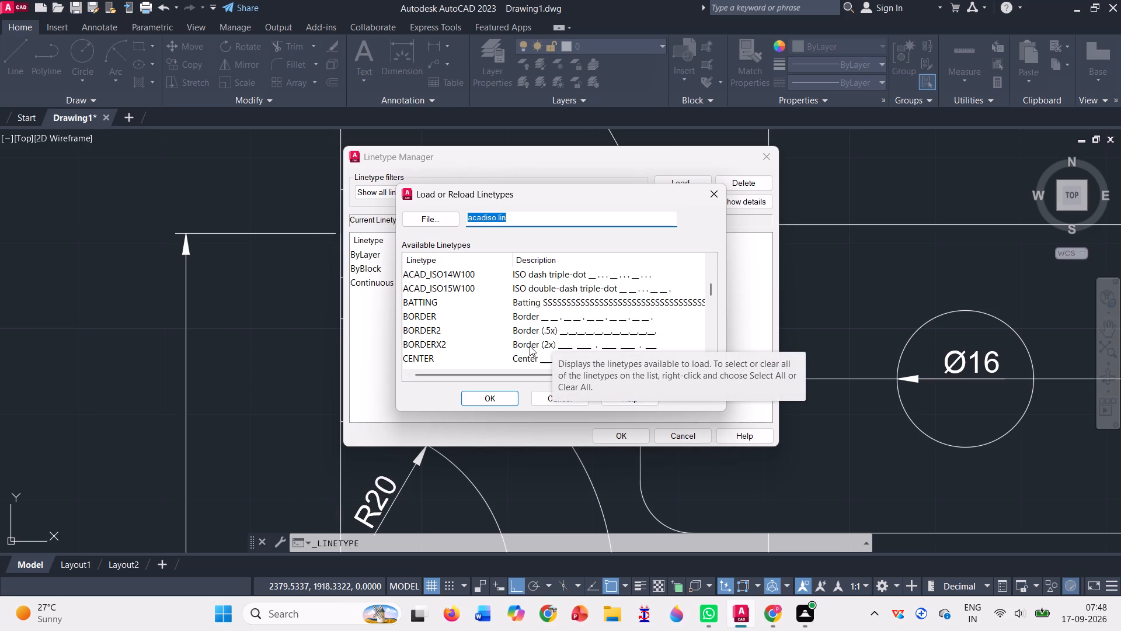
scroll(541, 328, "up", 2)
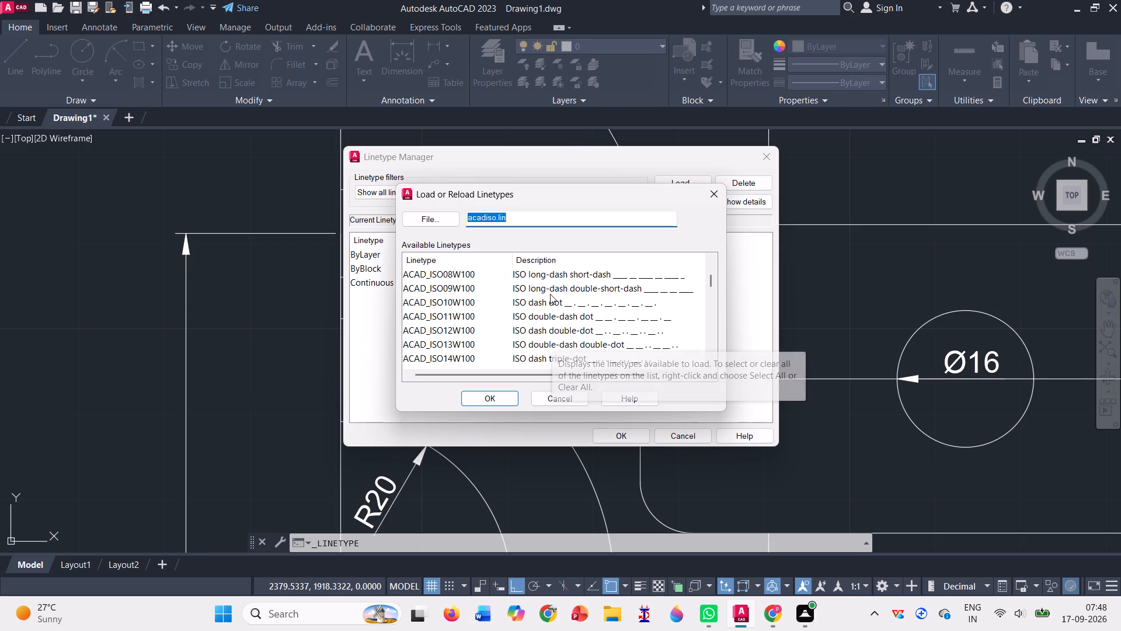
scroll(557, 290, "up", 1)
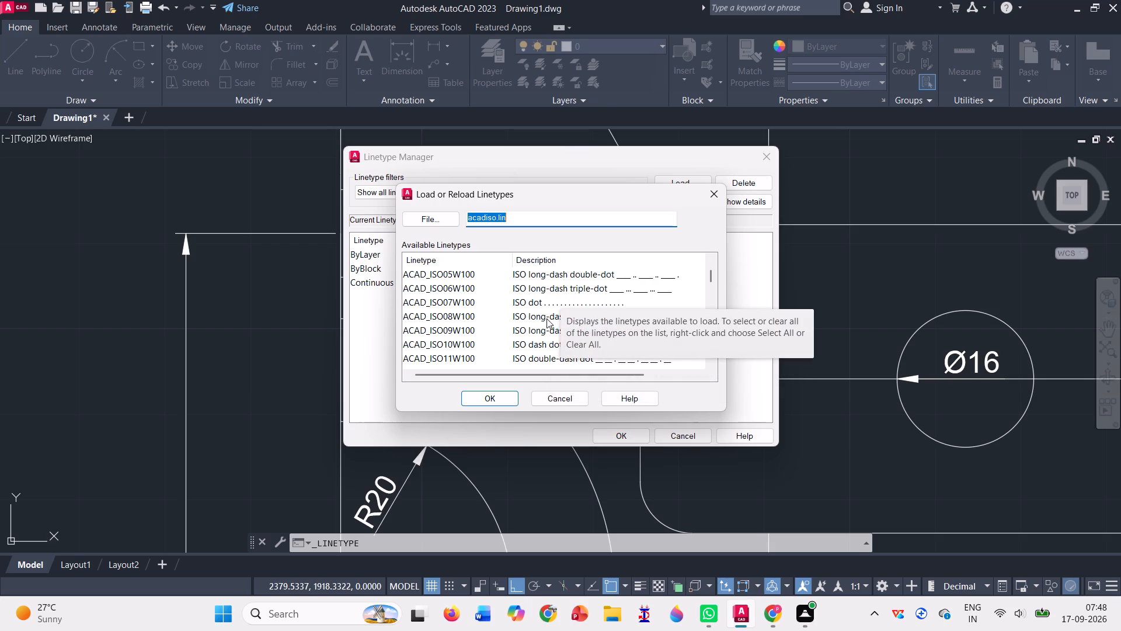
scroll(532, 328, "up", 2)
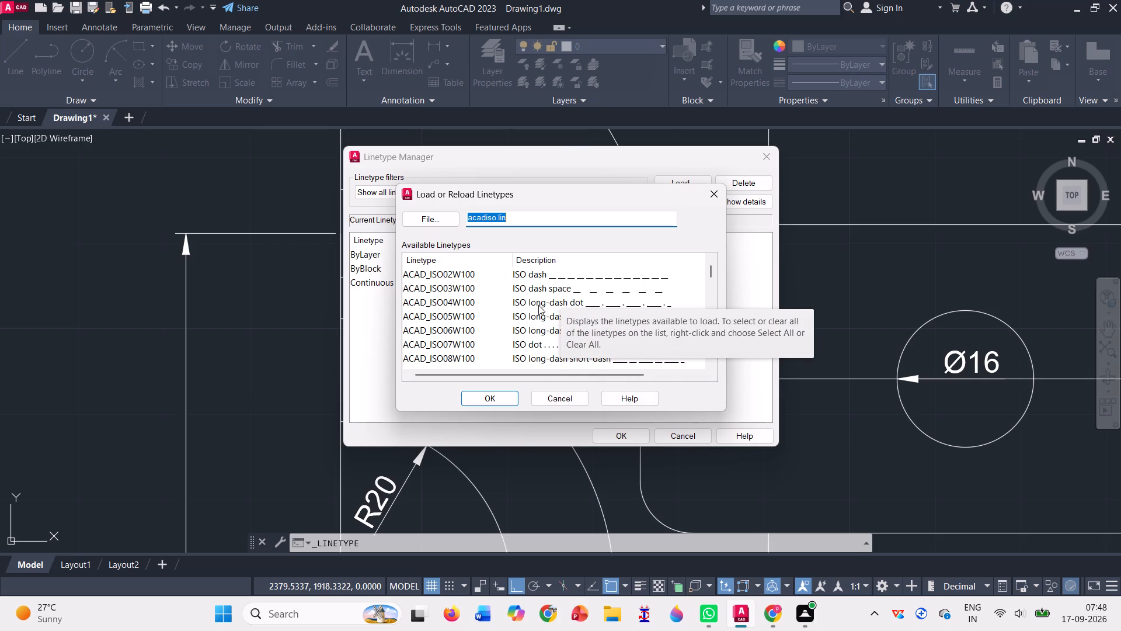
left_click(531, 268)
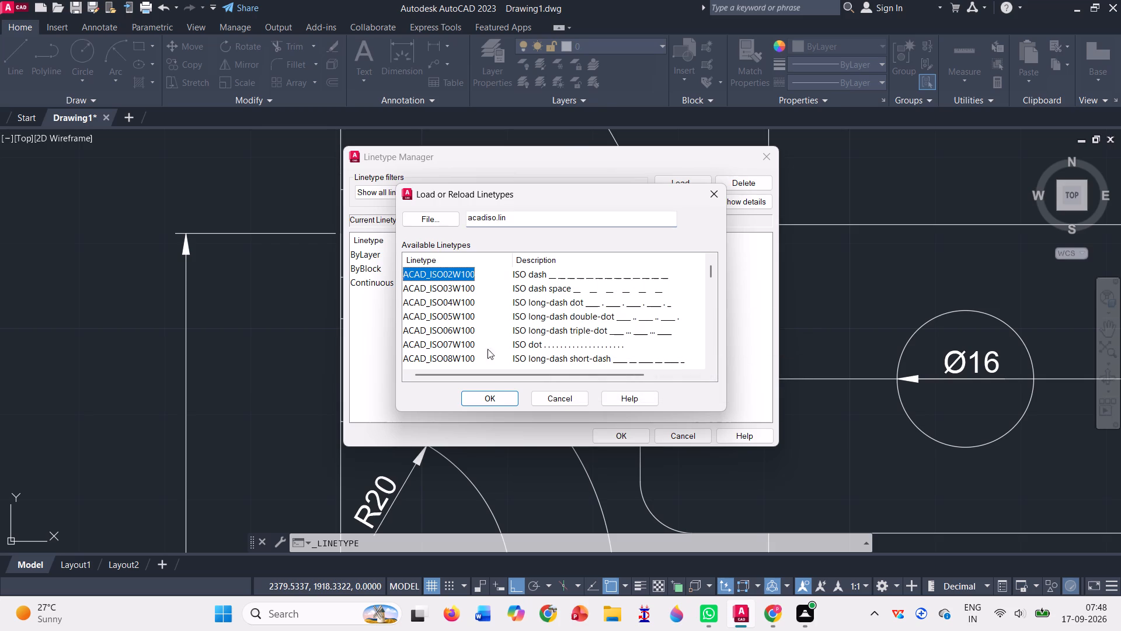
left_click(493, 399)
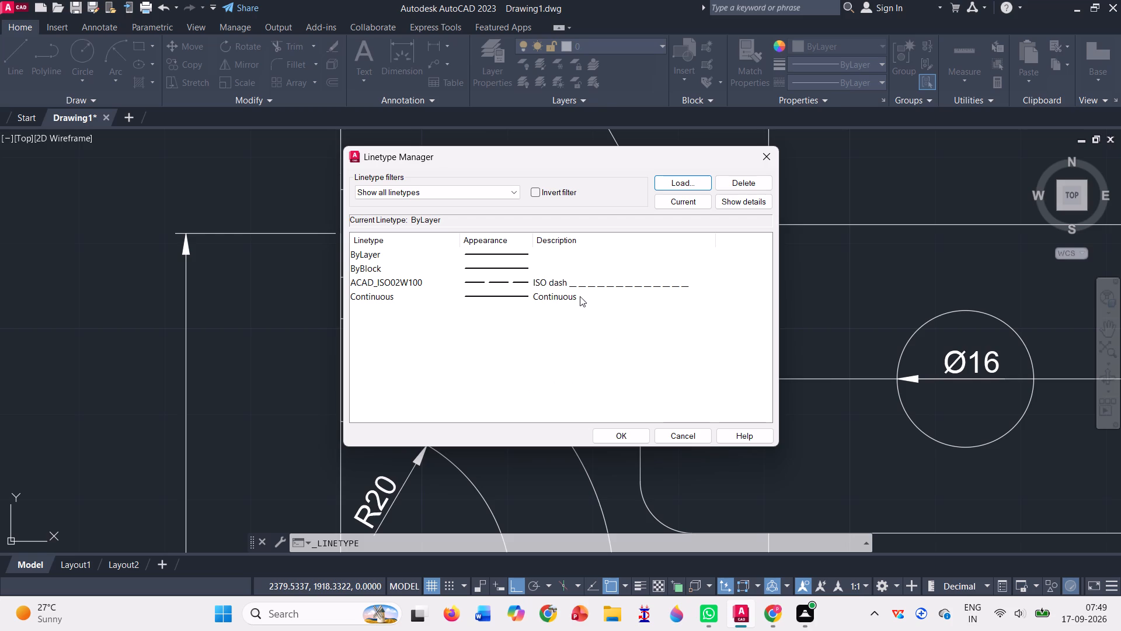
left_click(570, 283)
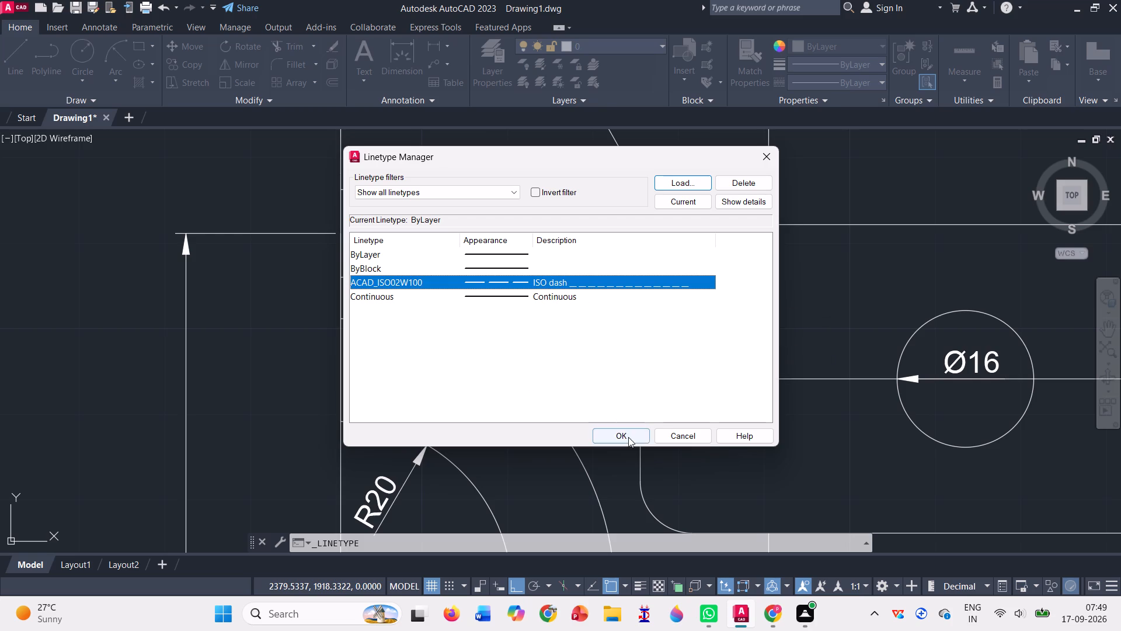
left_click(628, 439)
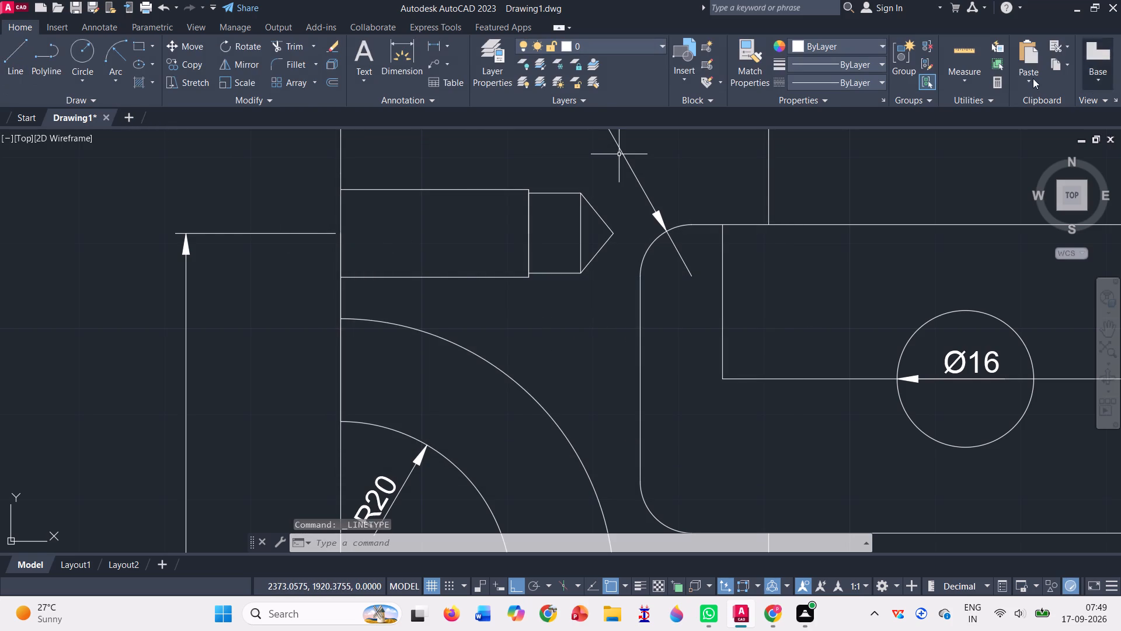
left_click(878, 84)
left_click(843, 136)
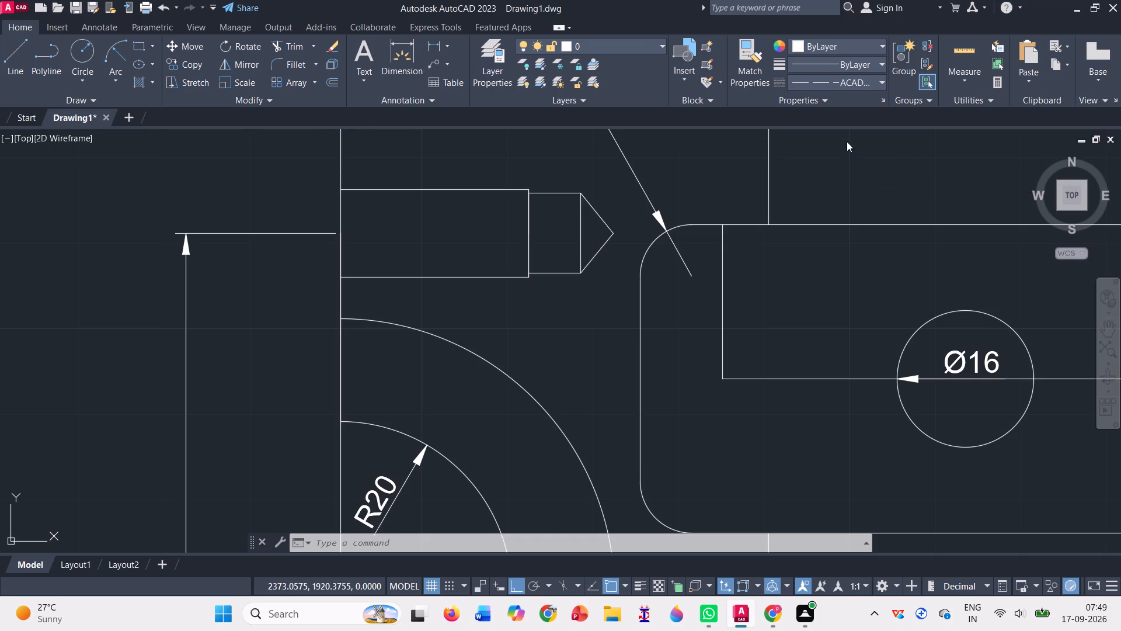
Draw a dashed centre line through the upper pointed hole, from the 97 dimension's level on the left edge to the upper pocket's rounded corner.
left_click(15, 61)
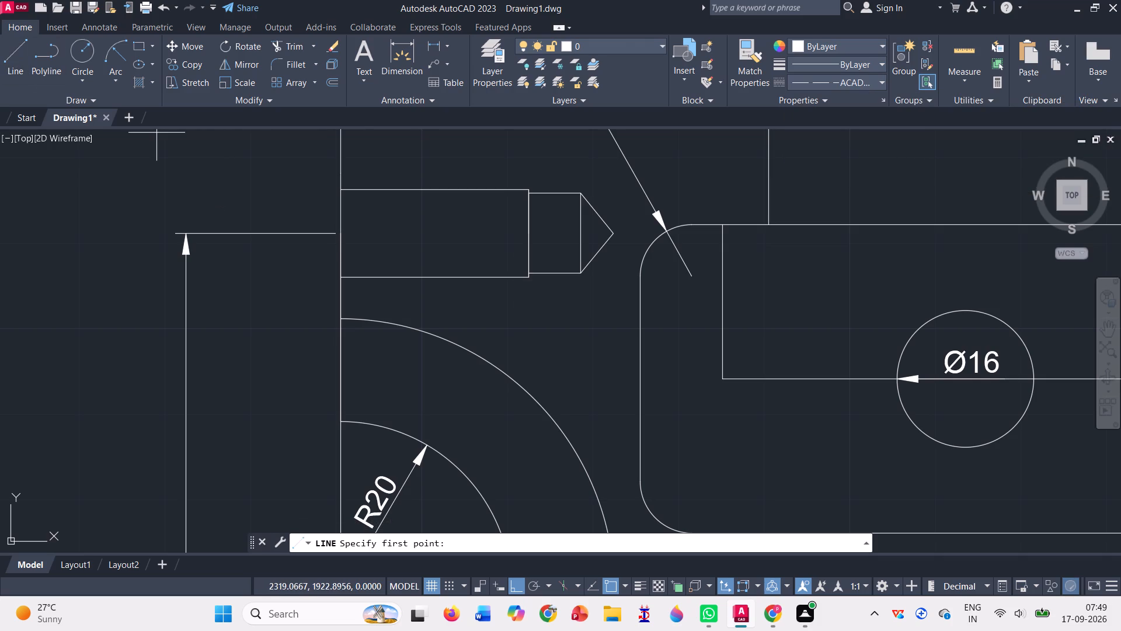
left_click(343, 232)
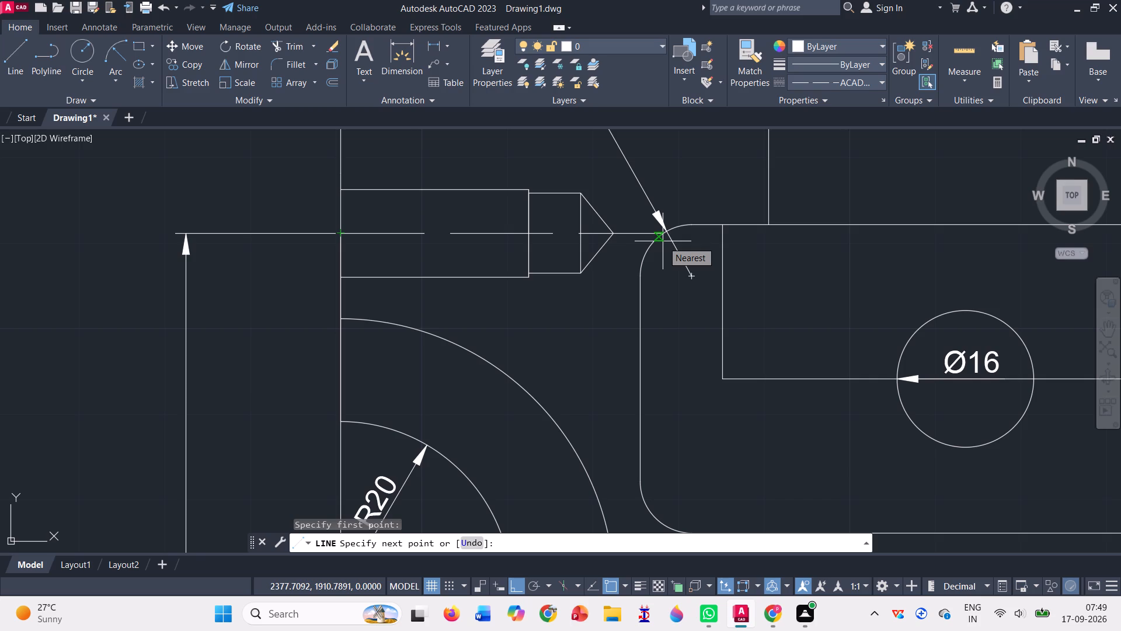
left_click(663, 241)
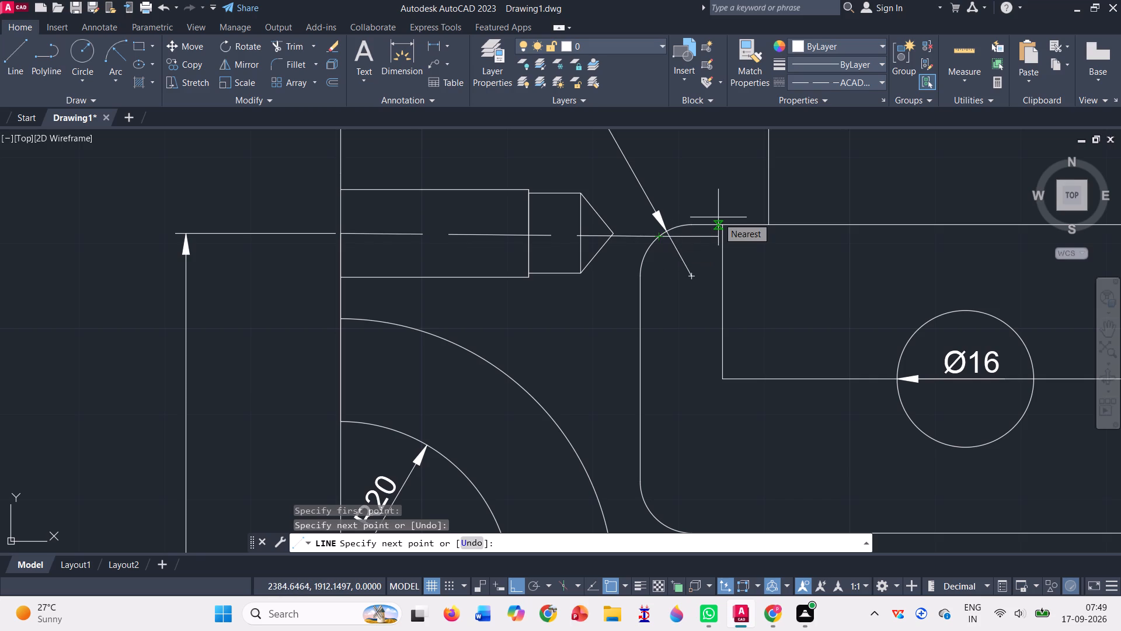
key("Escape")
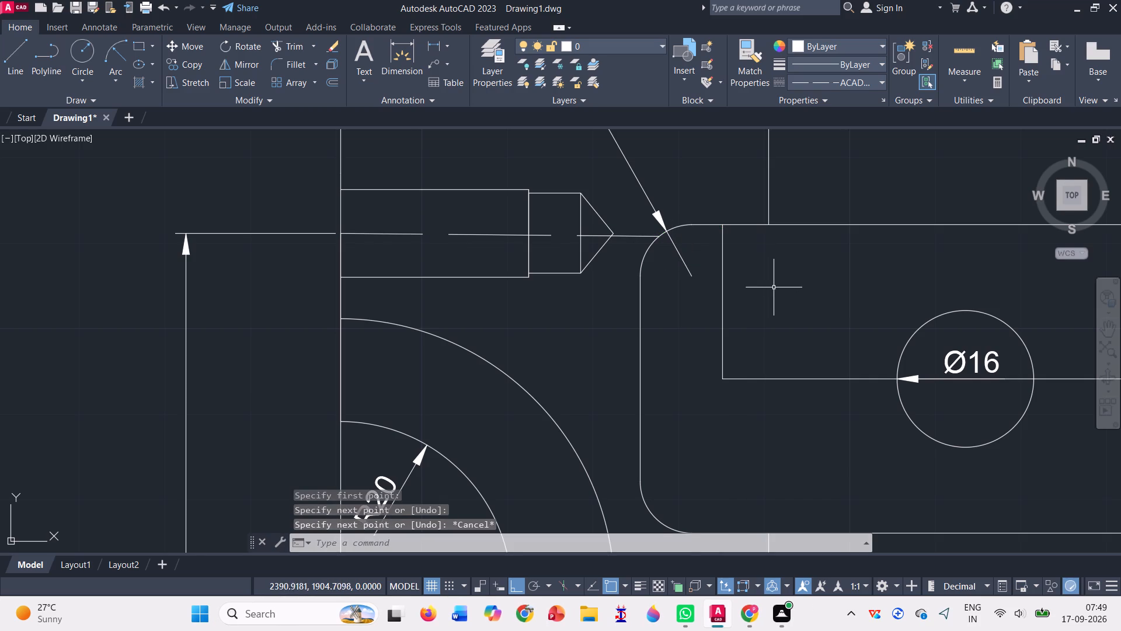
Erase all the centre line segments inside the lower pointed hole of the lower view, including the overlapping ones.
scroll(774, 287, "down", 1)
scroll(369, 224, "down", 2)
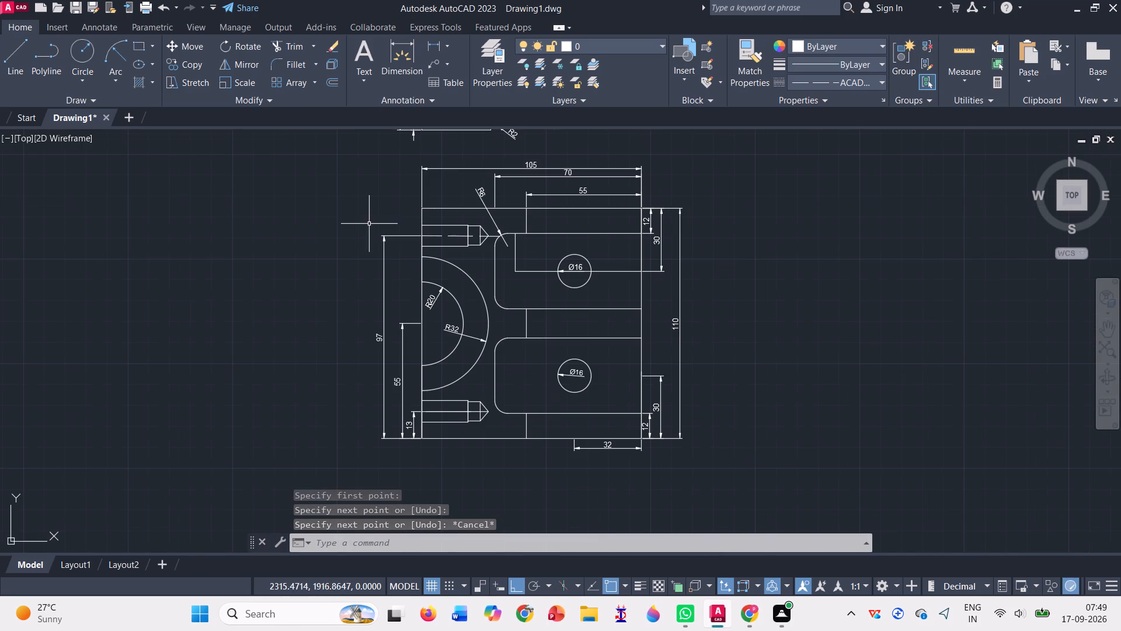
scroll(448, 436, "up", 4)
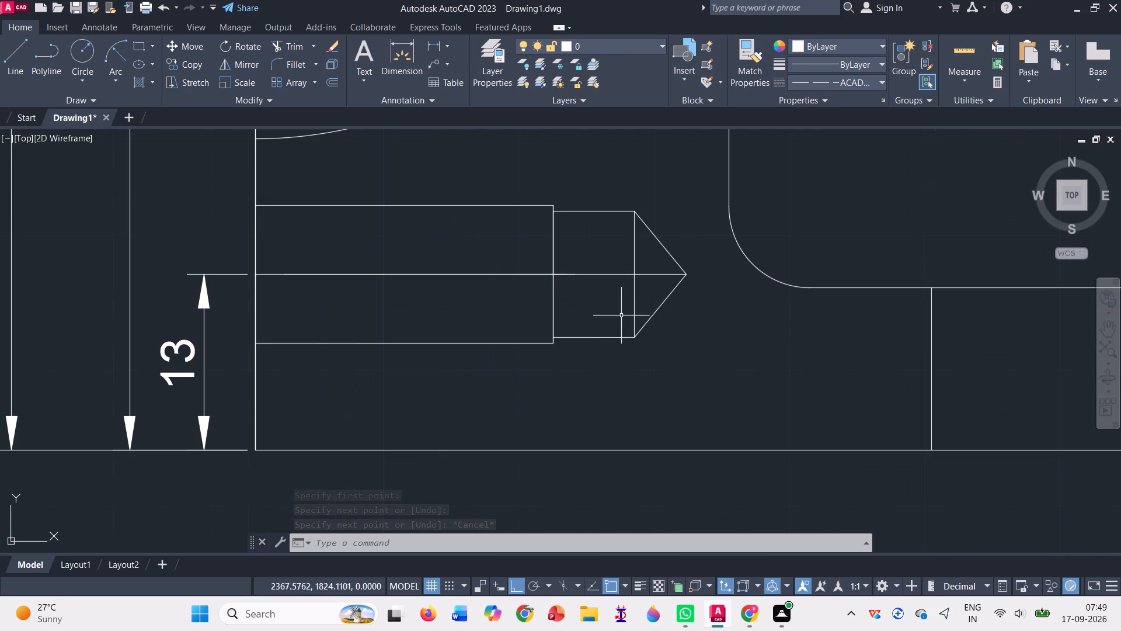
left_click(661, 273)
key("Delete")
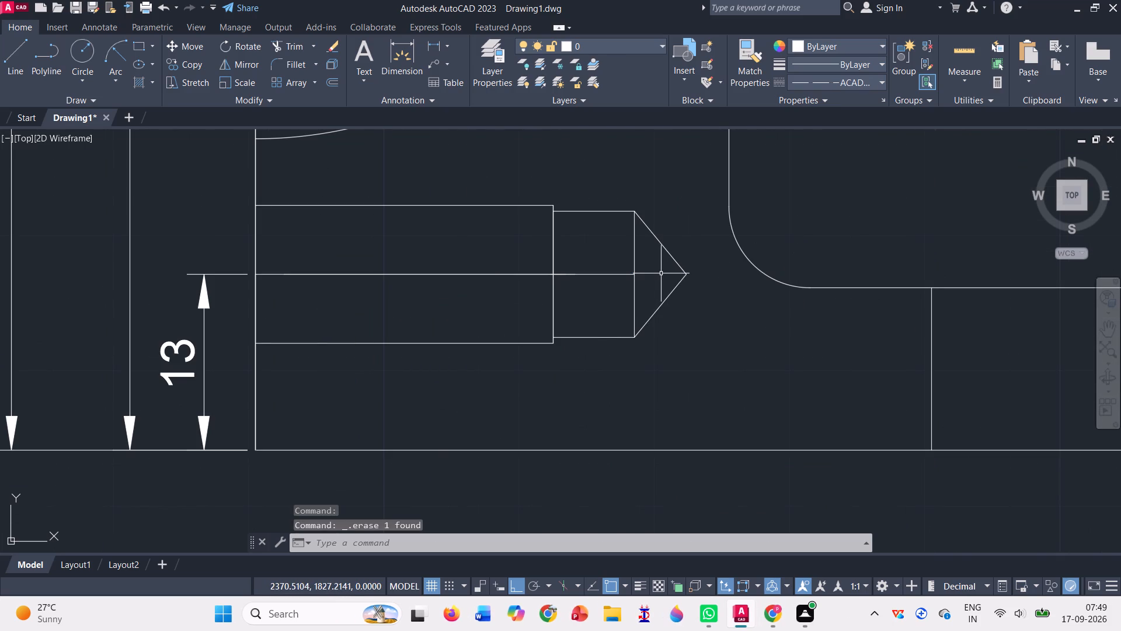
left_click(594, 273)
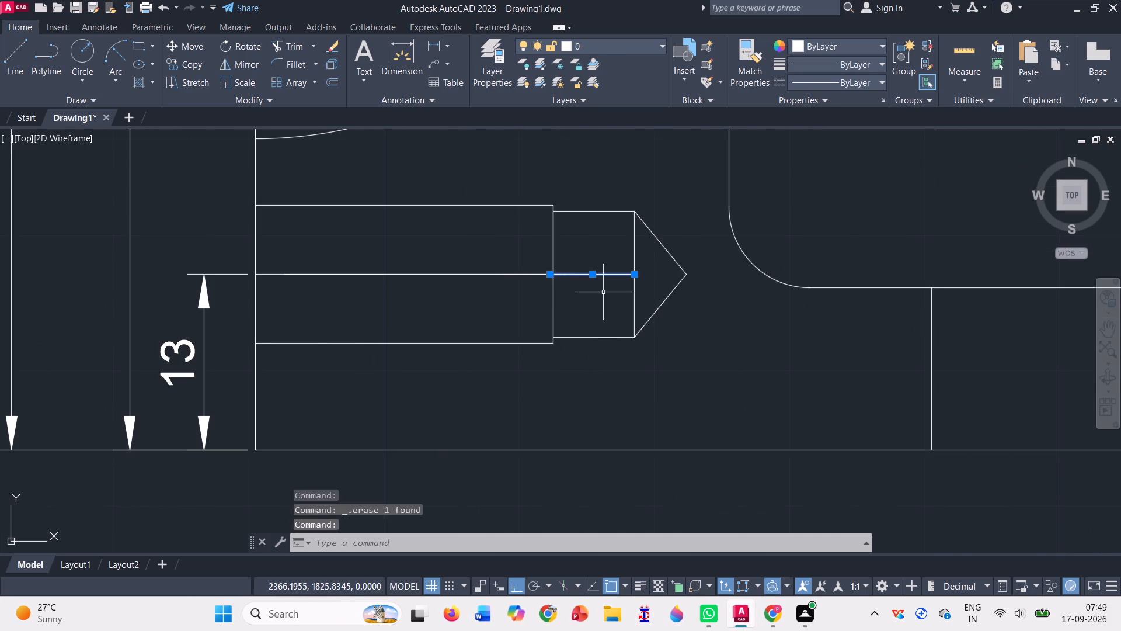
key("Delete")
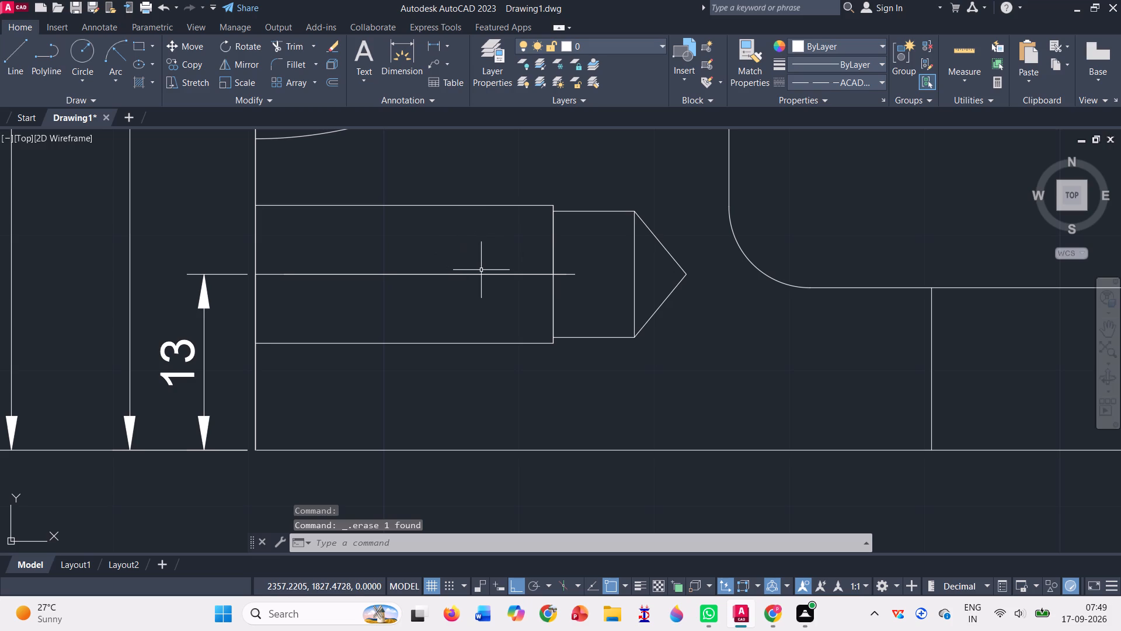
left_click_drag(481, 270, 485, 291)
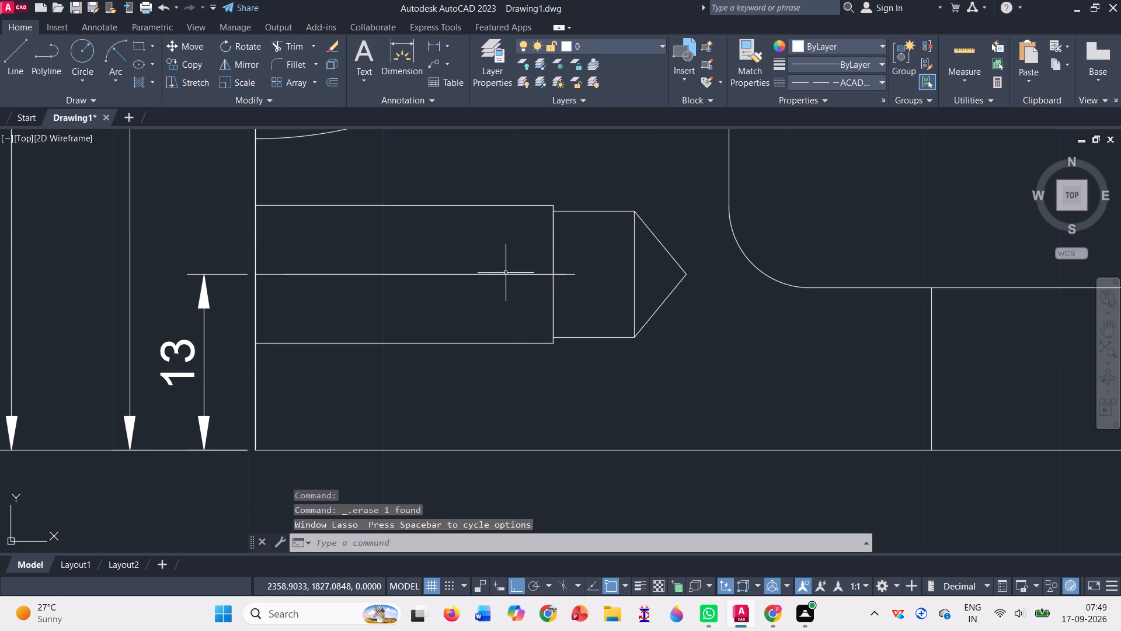
left_click(506, 273)
key("Delete")
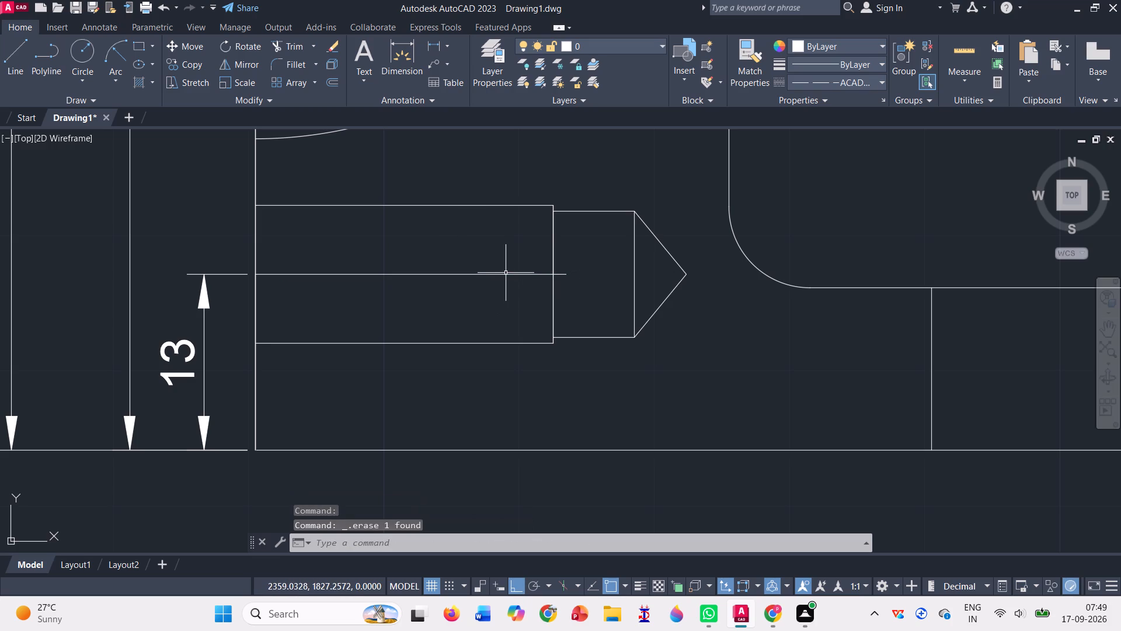
left_click(499, 273)
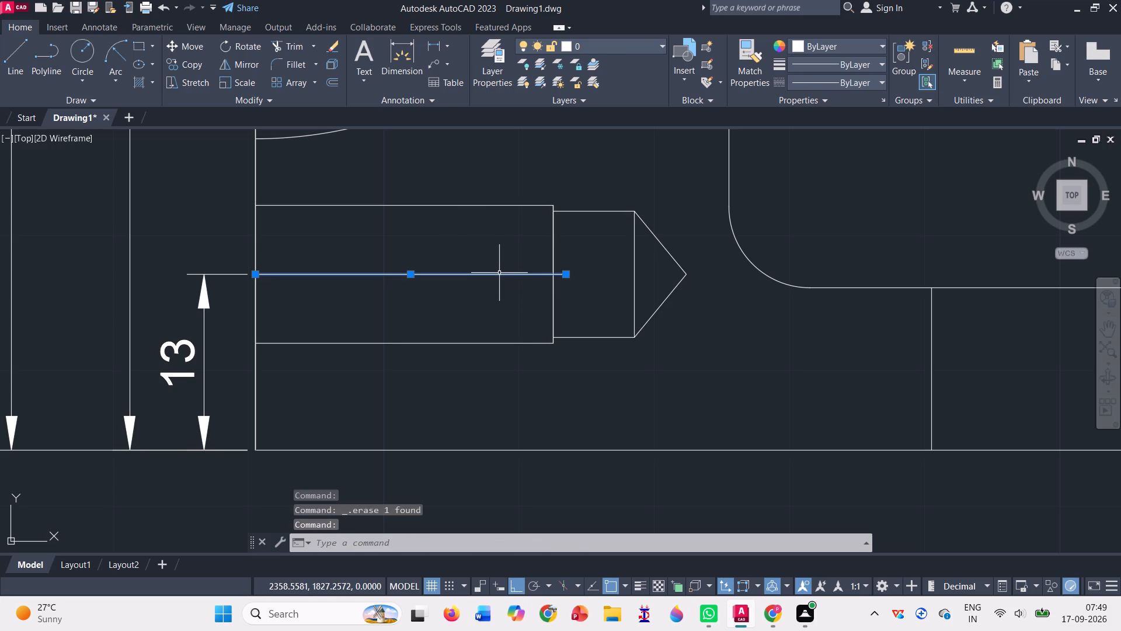
key("Delete")
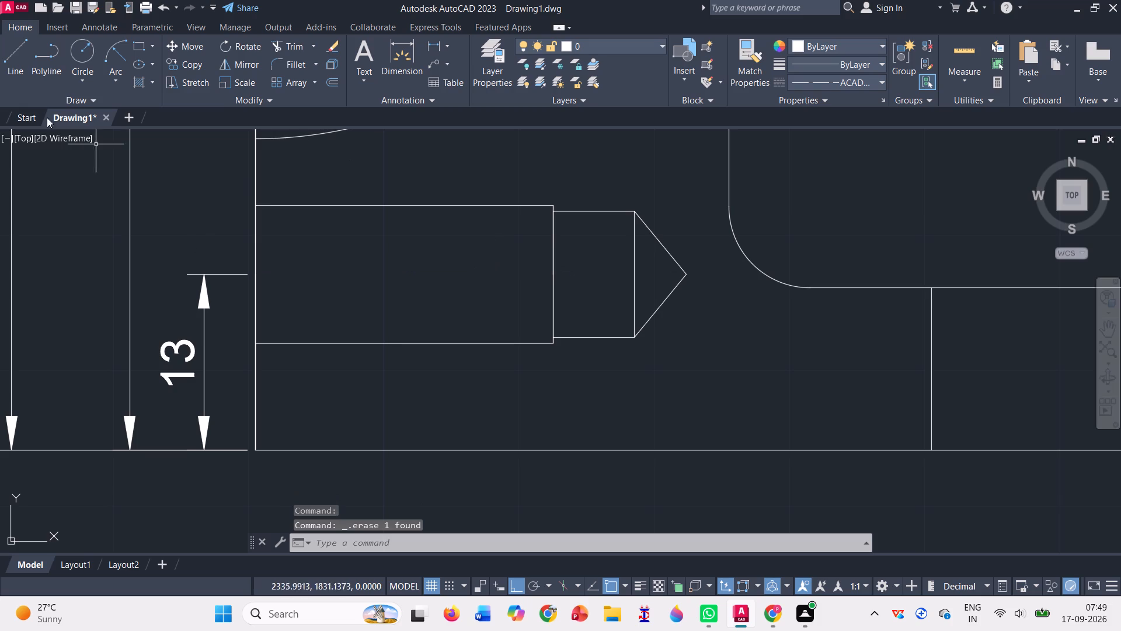
Draw a horizontal dashed centre line about 33 long through the lower pointed hole, from the left edge to just past its tip.
left_click(20, 53)
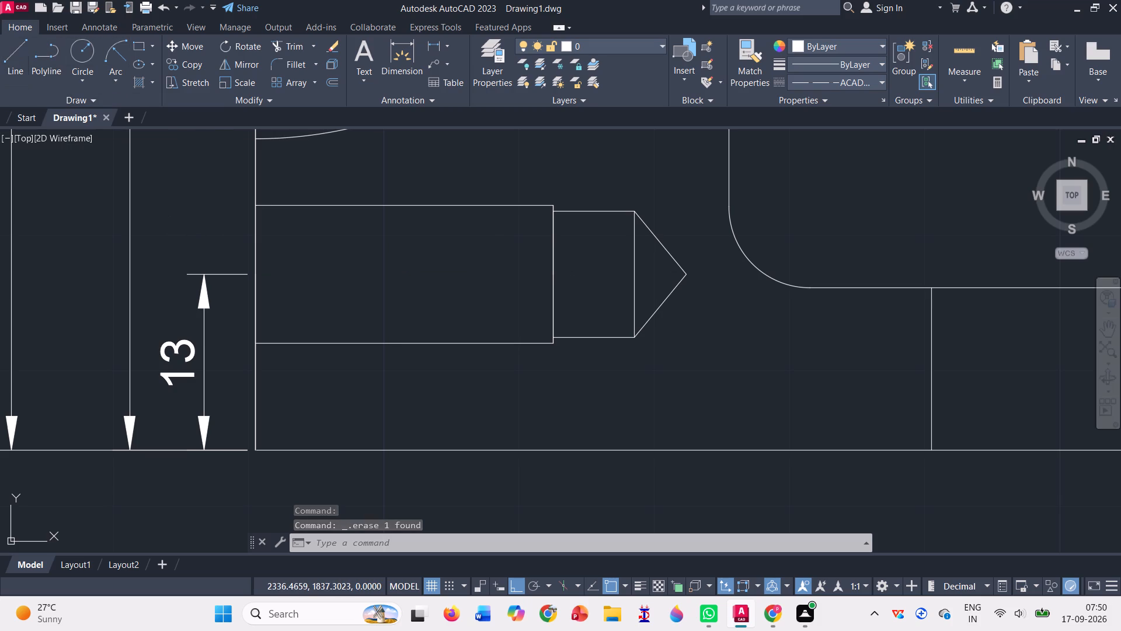
left_click(255, 276)
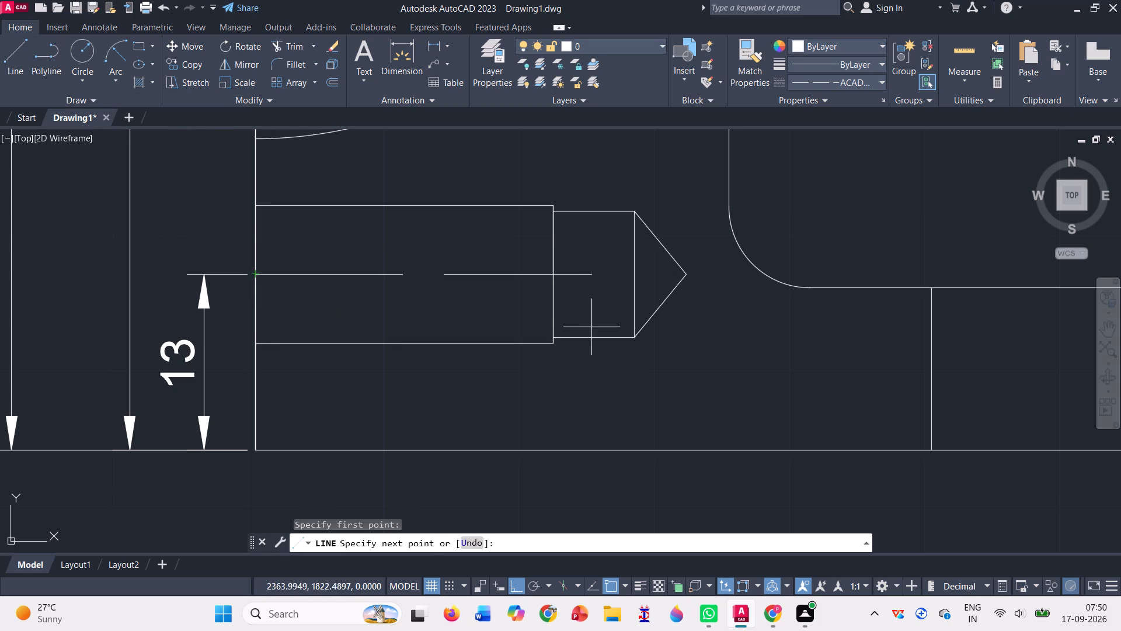
left_click(702, 310)
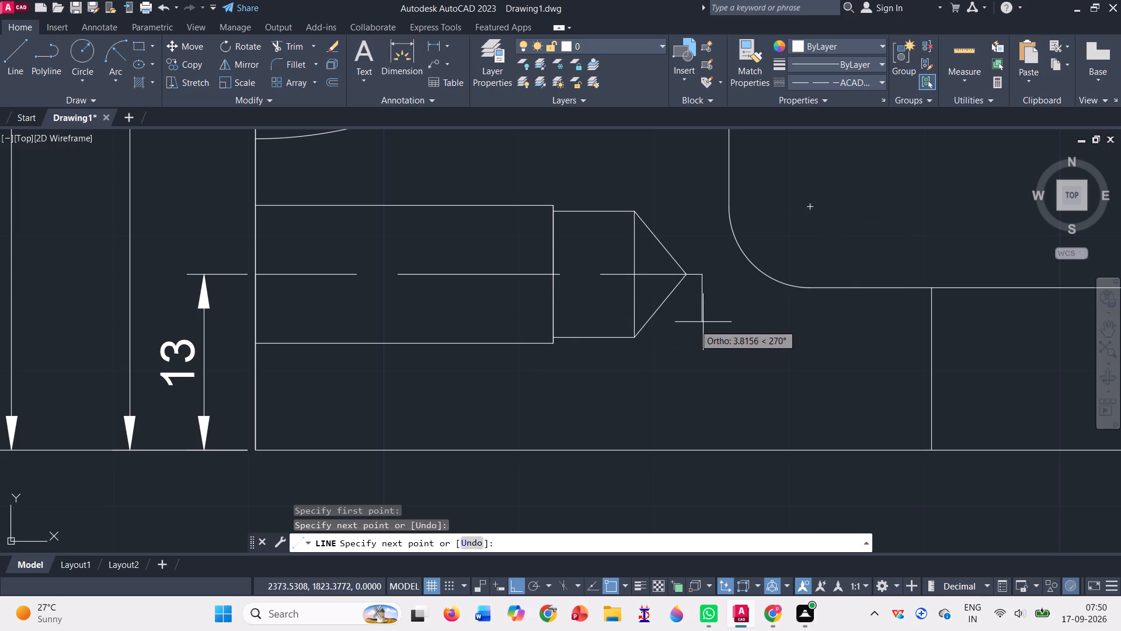
key("Return")
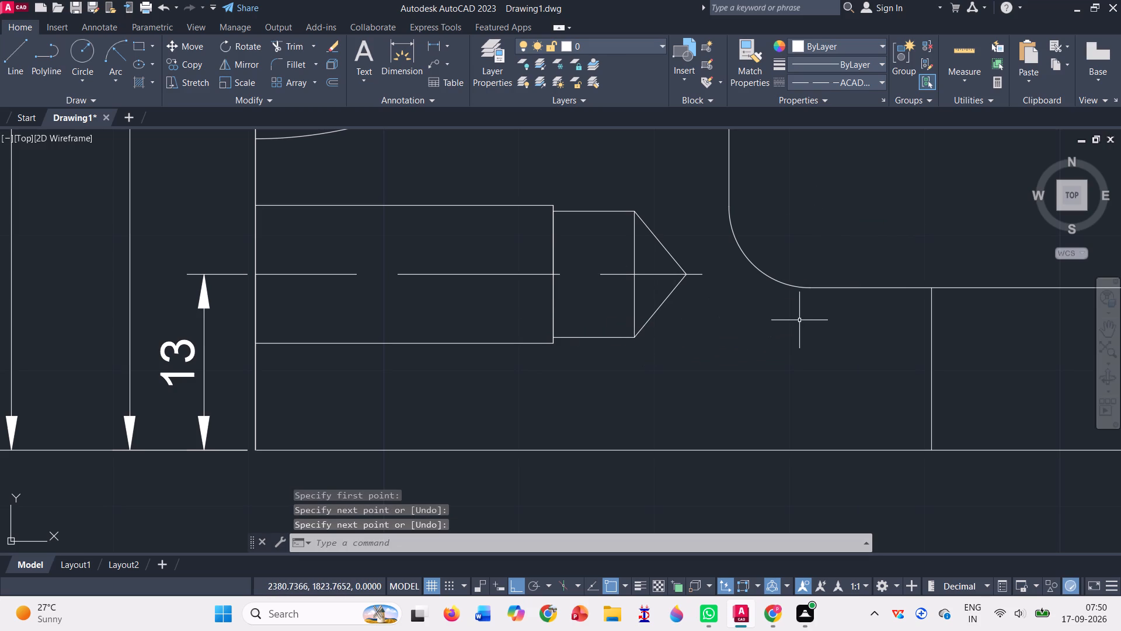
Place a multileader just outside the lower view's right edge, starting on the upper 30 dimension's extension line at the Ø16 hole's centre level.
scroll(799, 318, "down", 3)
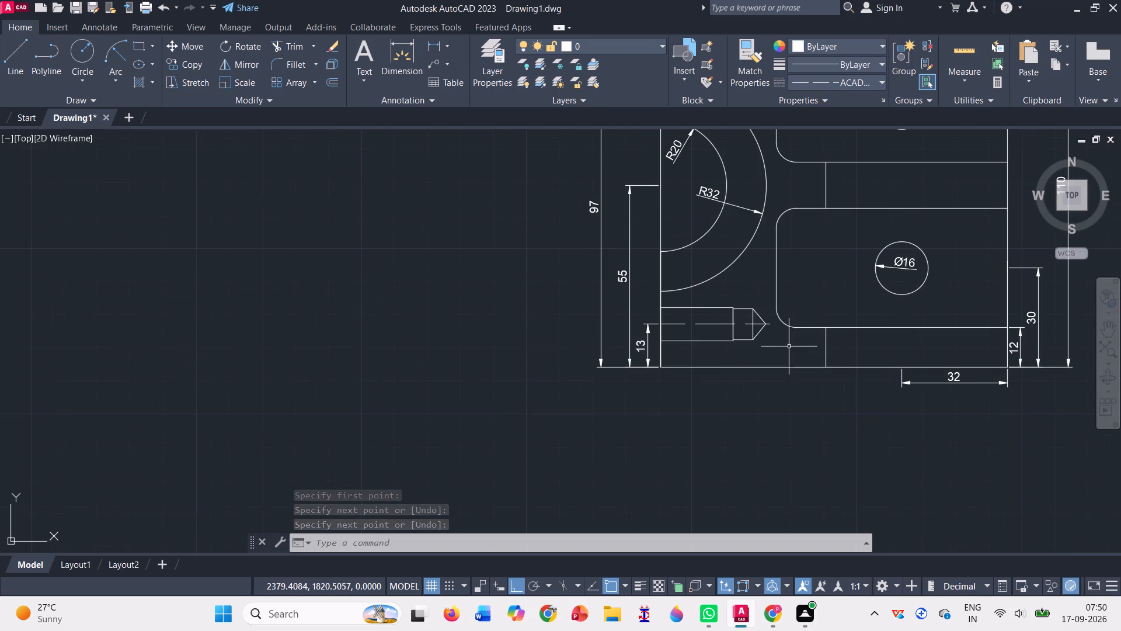
scroll(427, 424, "down", 1)
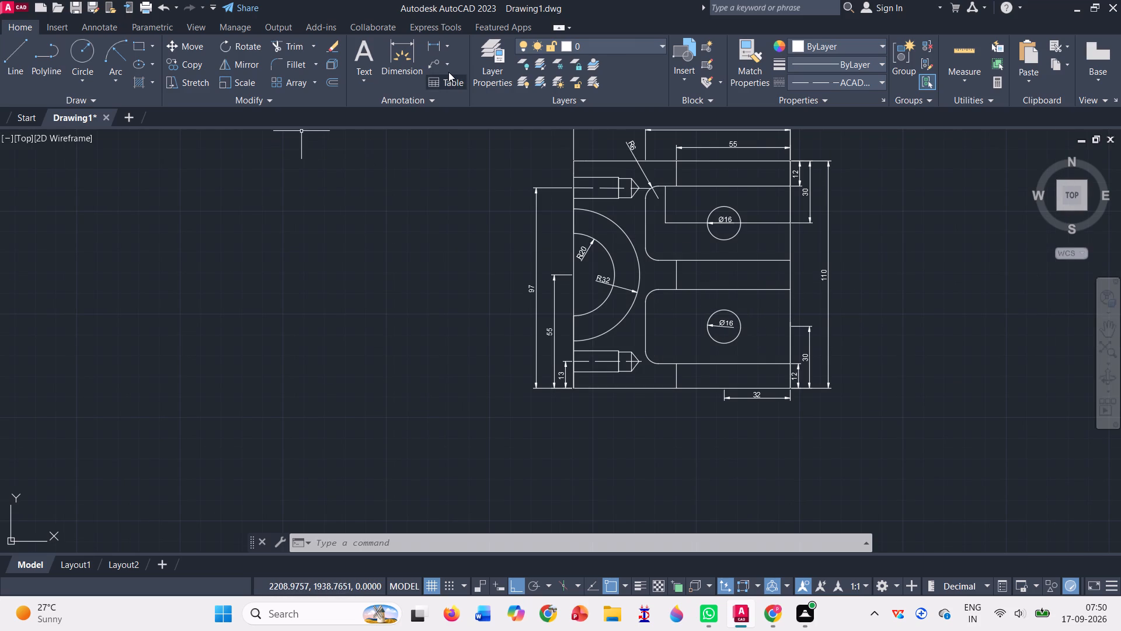
left_click(364, 77)
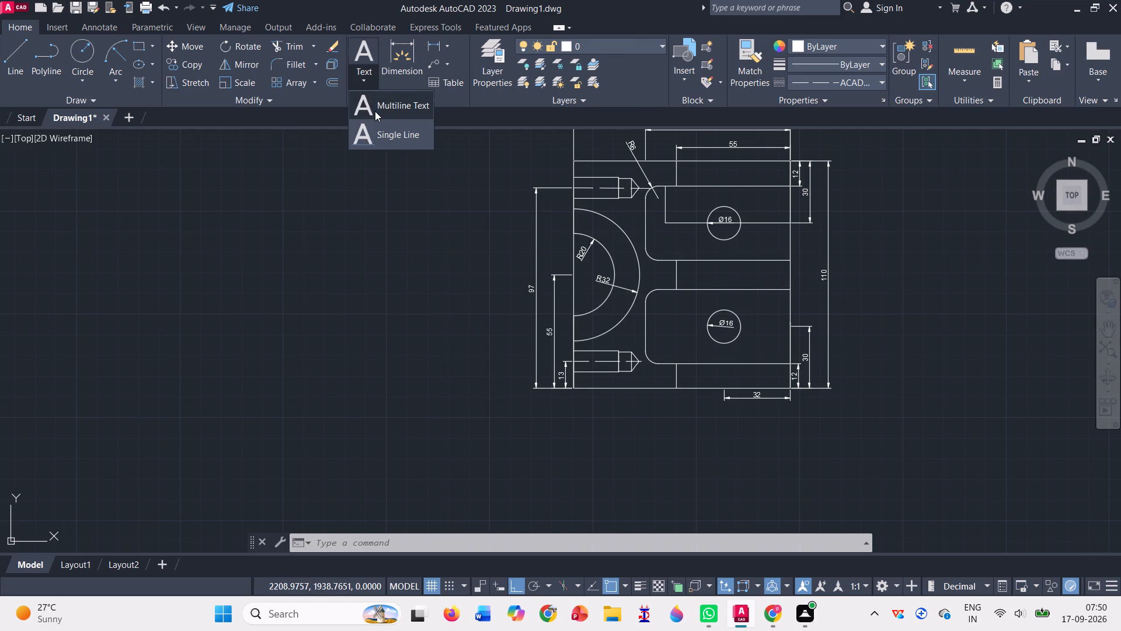
left_click(447, 61)
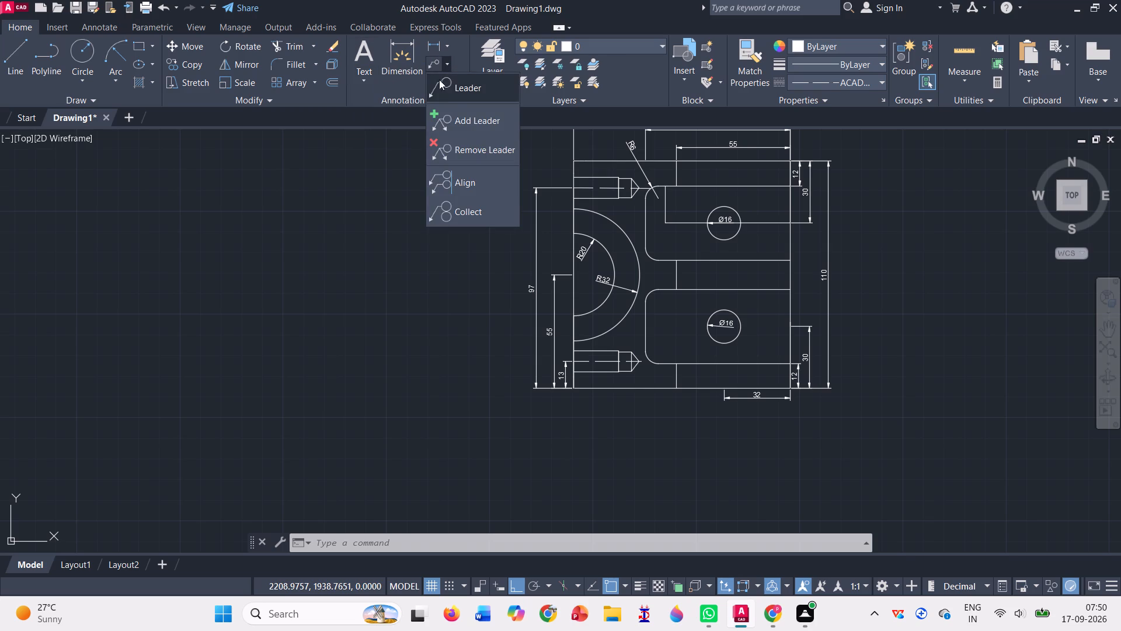
left_click(441, 93)
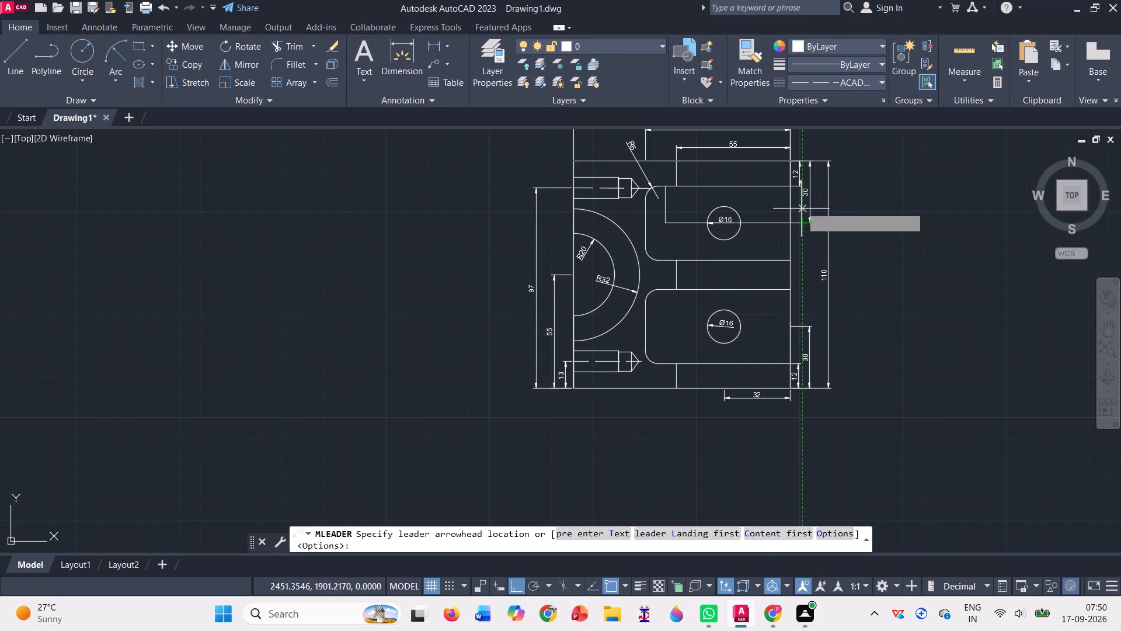
scroll(800, 226, "up", 6)
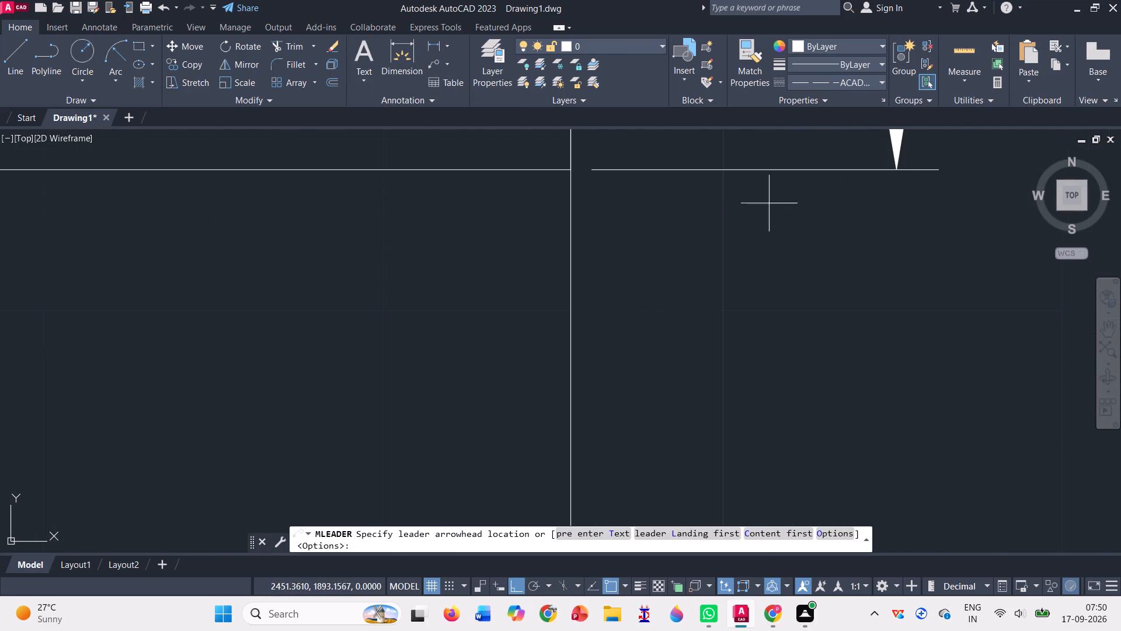
scroll(674, 182, "down", 2)
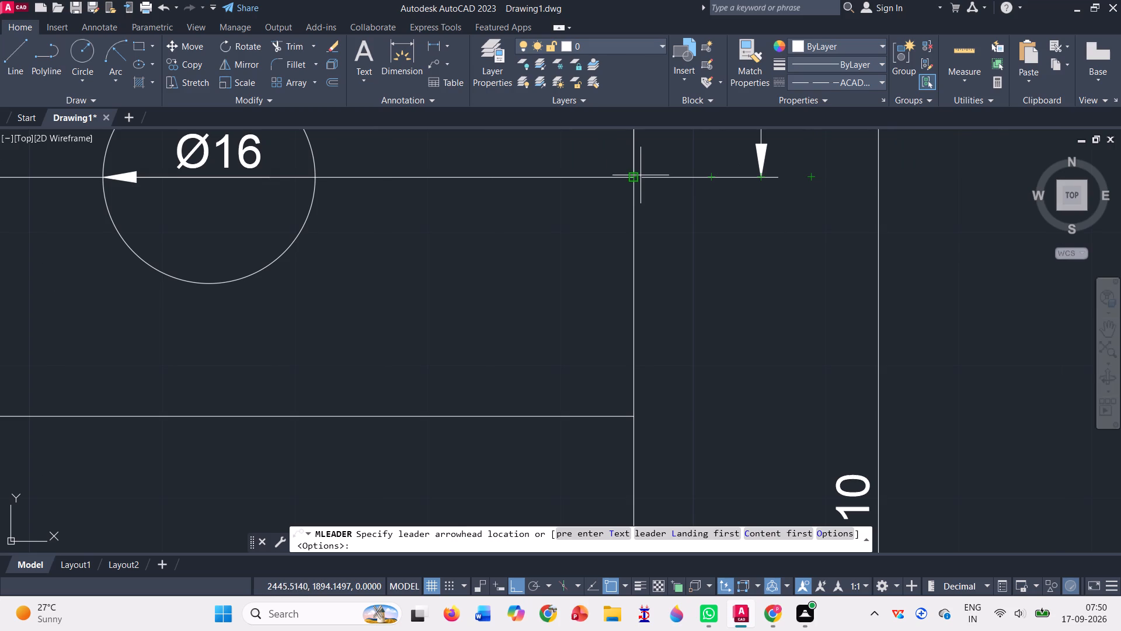
left_click(665, 174)
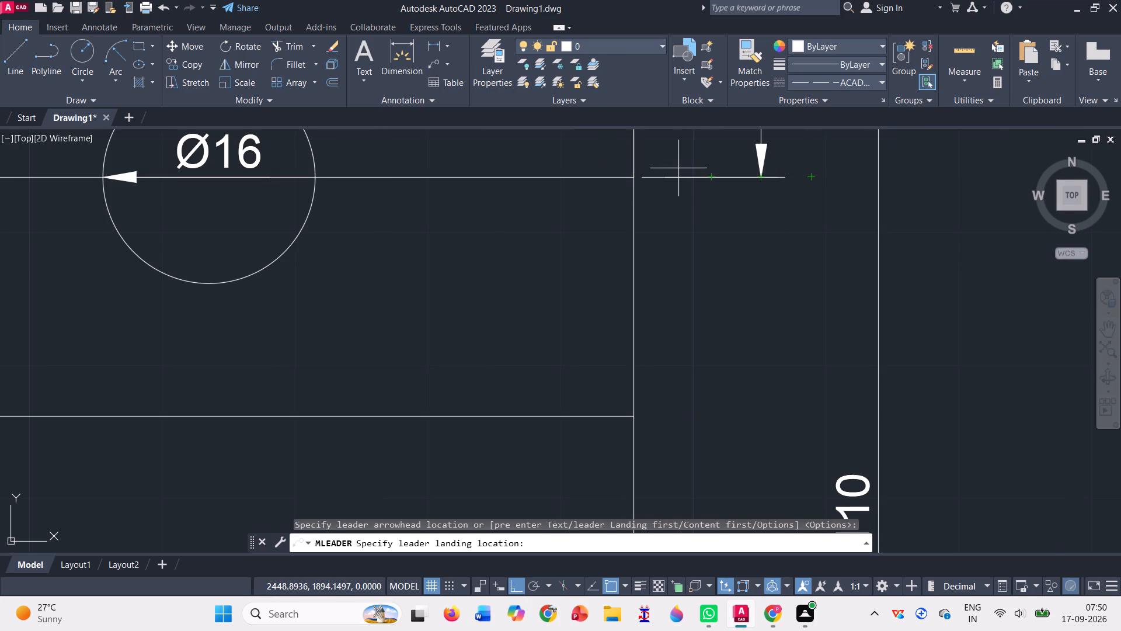
scroll(701, 228, "down", 2)
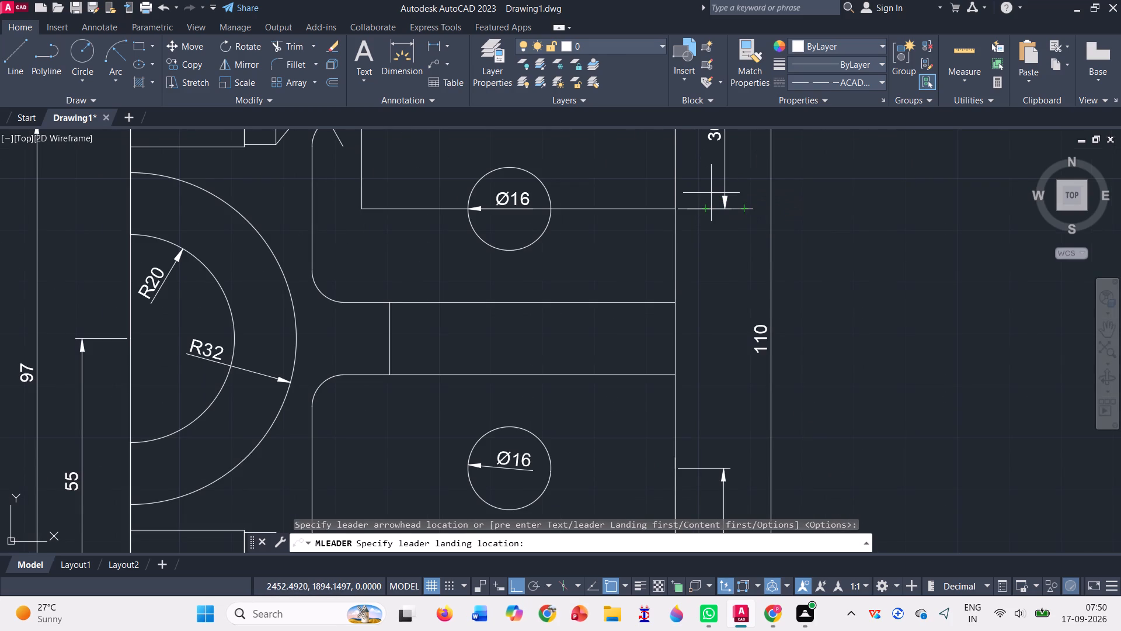
left_click(699, 187)
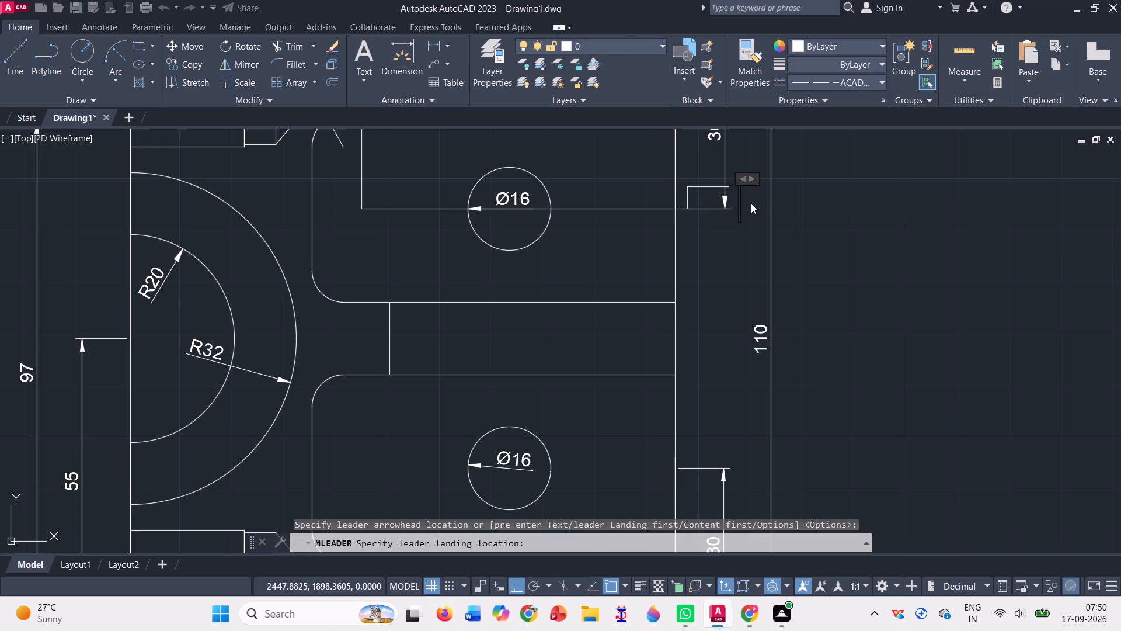
Label the new leader with a capital A and finish its text.
key("a")
key("BackSpace")
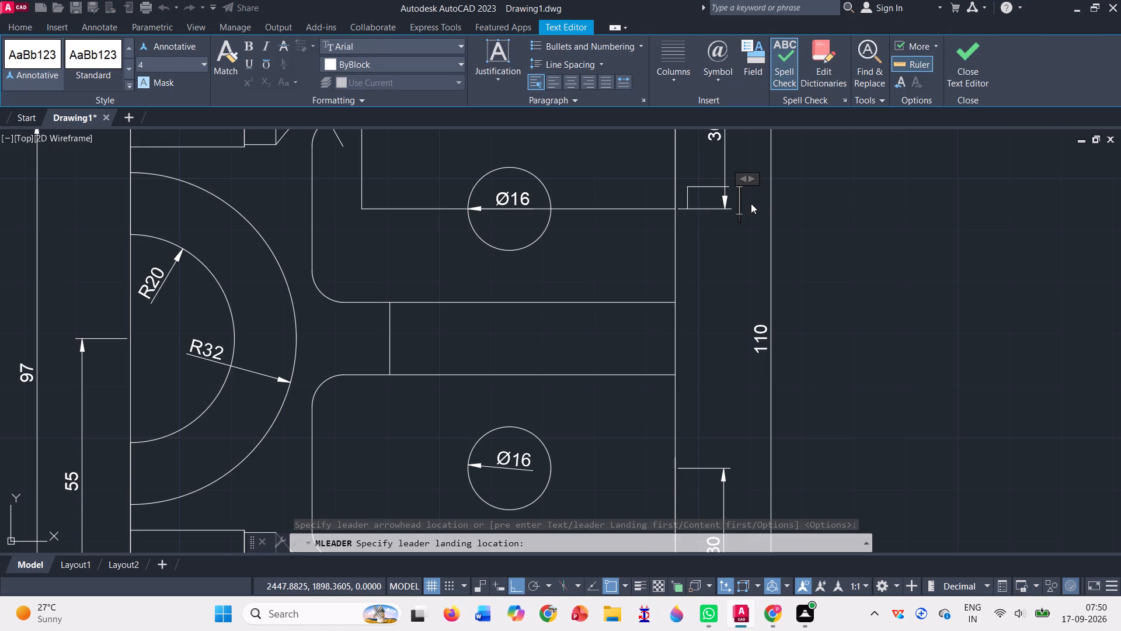
key("a")
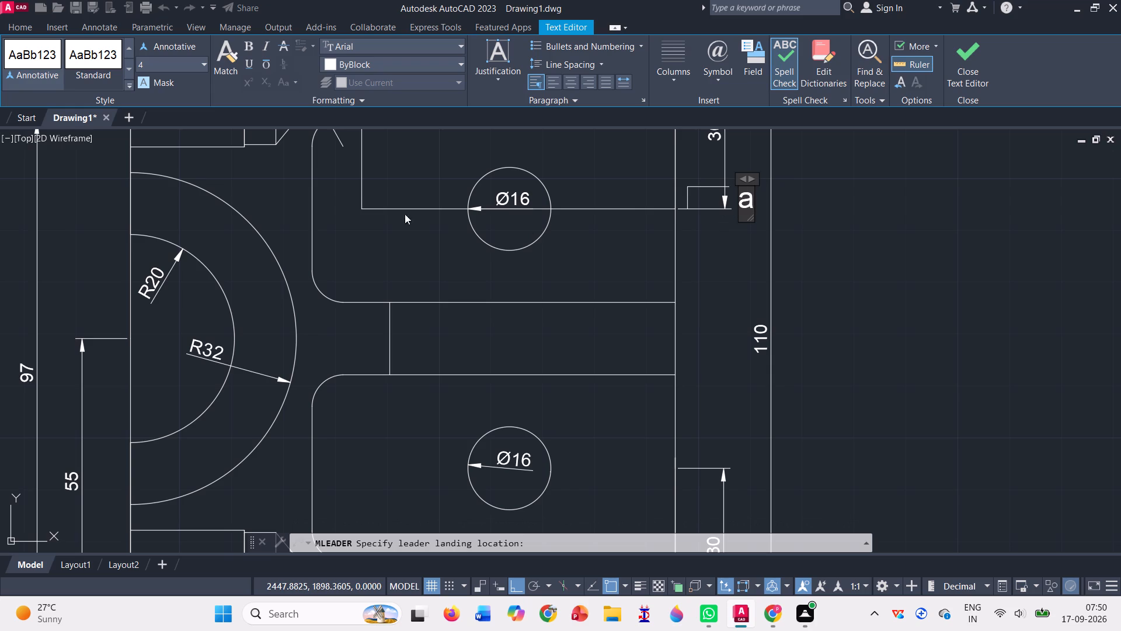
left_click(204, 62)
left_click(189, 92)
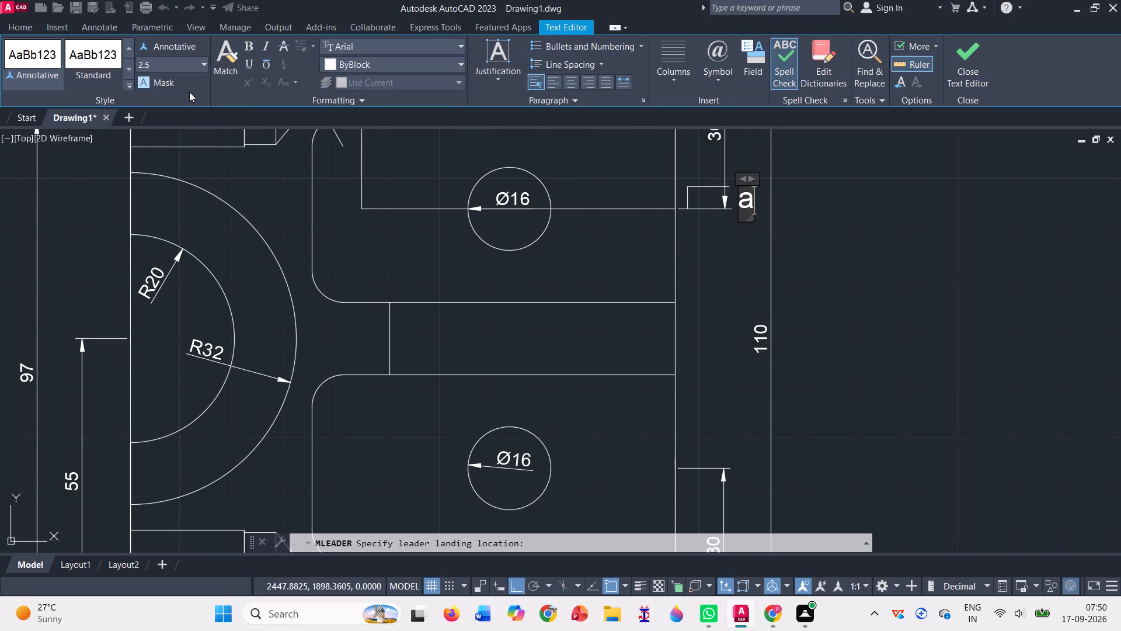
key("BackSpace")
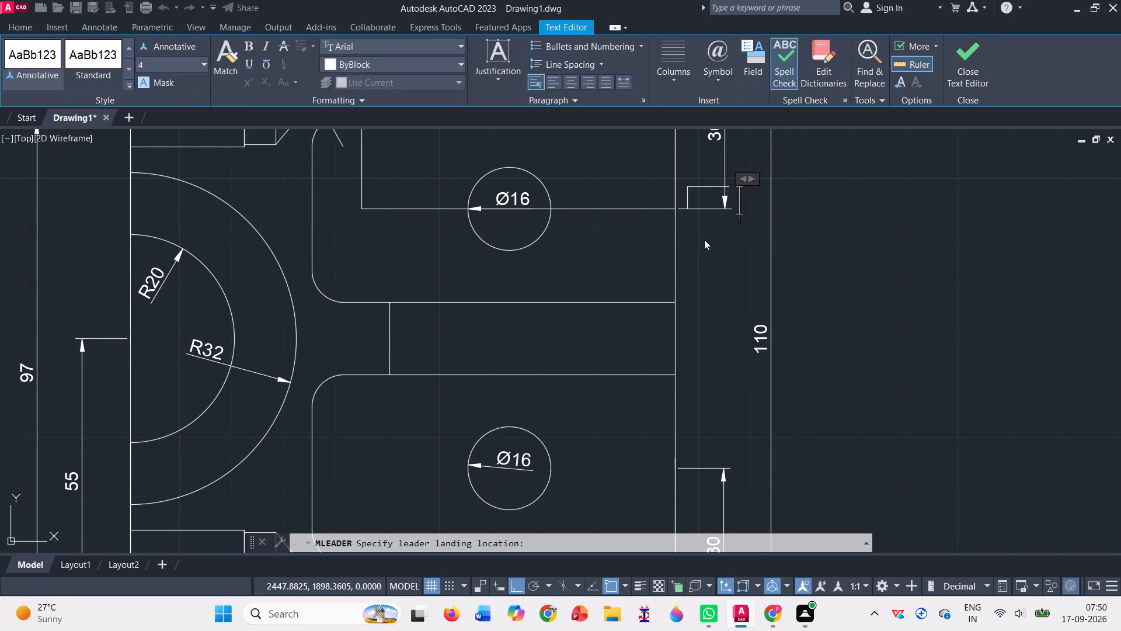
key("a")
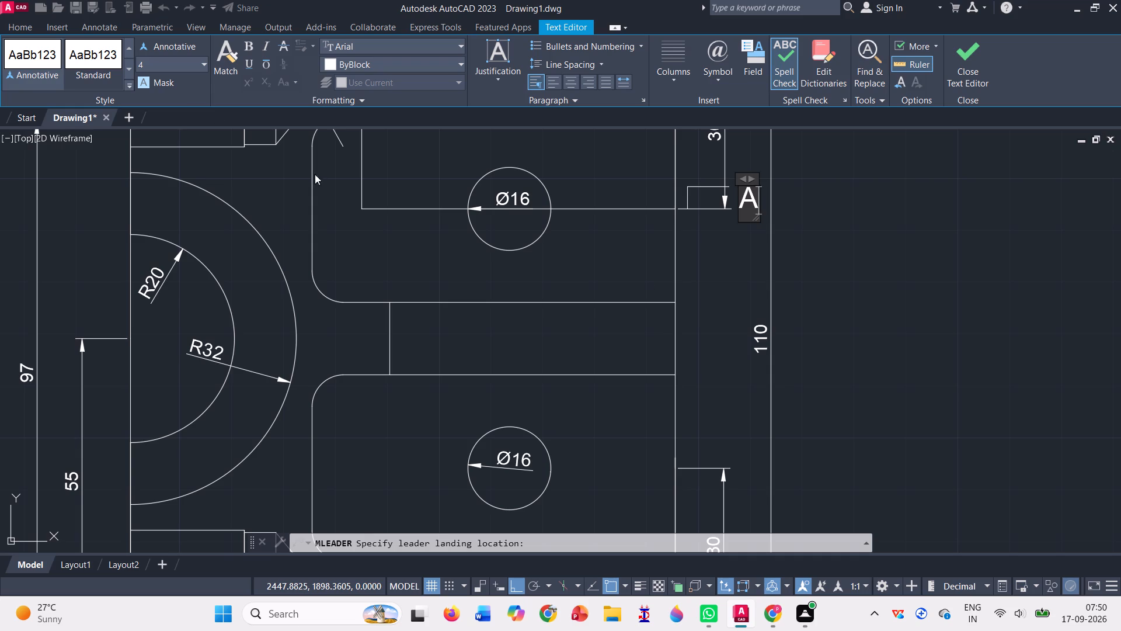
left_click(204, 62)
left_click(96, 54)
left_click(987, 74)
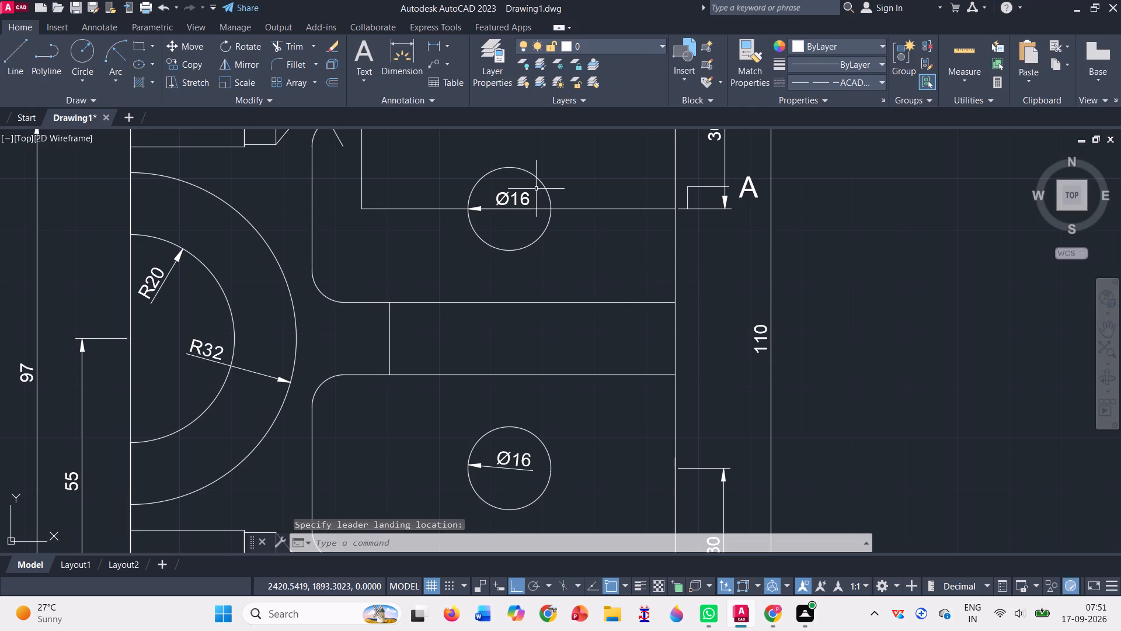
Add a multiline text A, 2.5 high, inside the upper pocket between the vertical line and the Ø16 hole, just above the horizontal line.
scroll(938, 315, "down", 1)
scroll(938, 315, "up", 1)
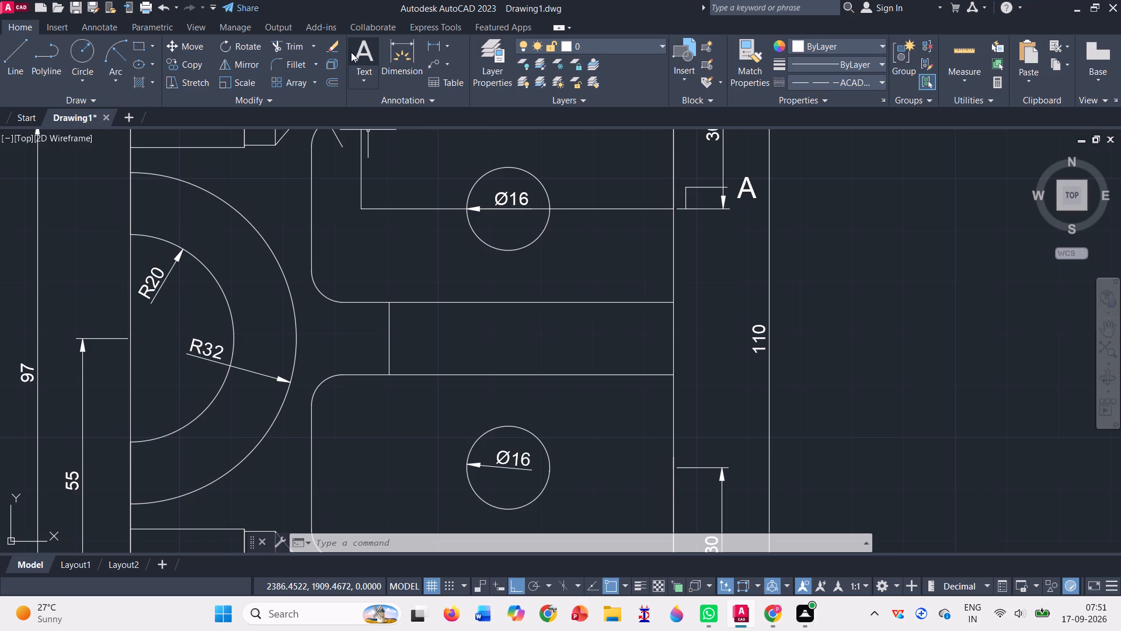
left_click(351, 52)
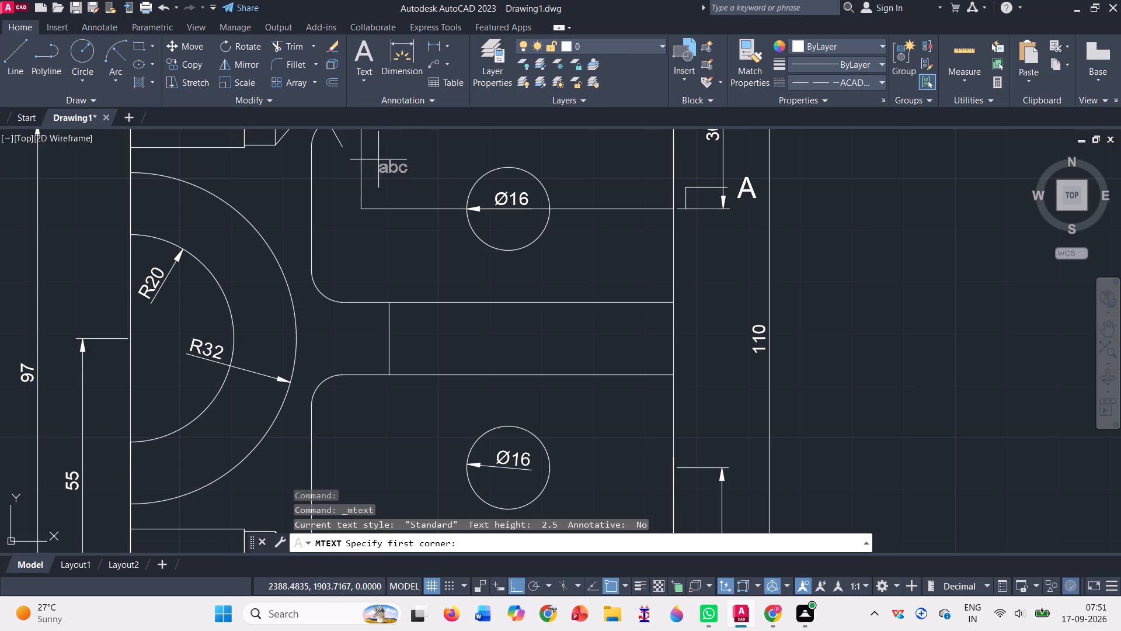
left_click(378, 158)
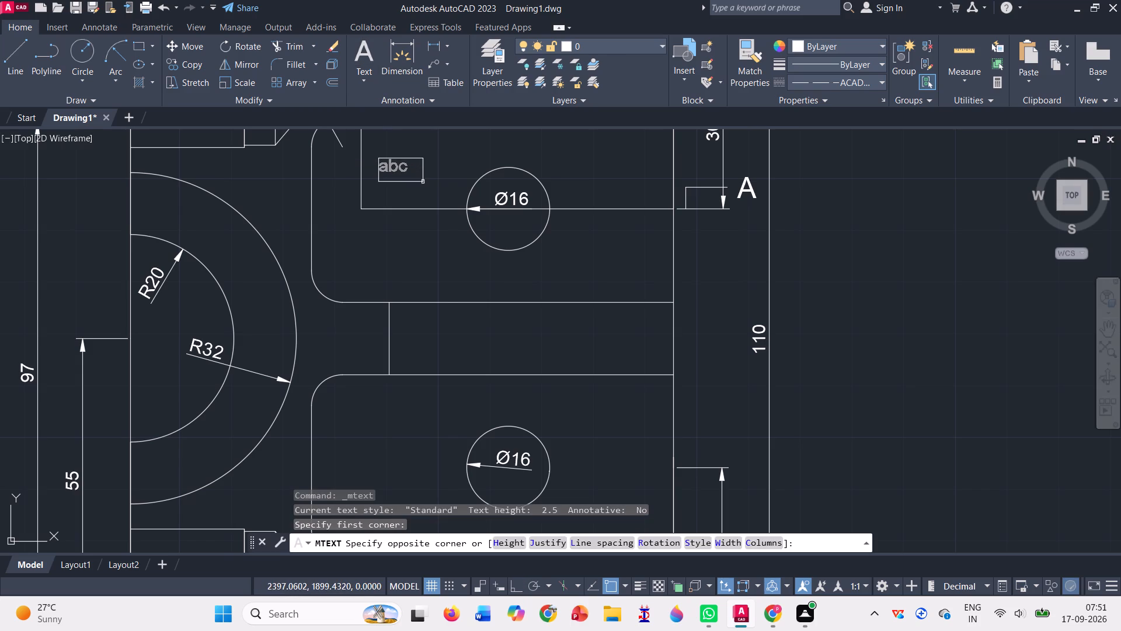
left_click(423, 182)
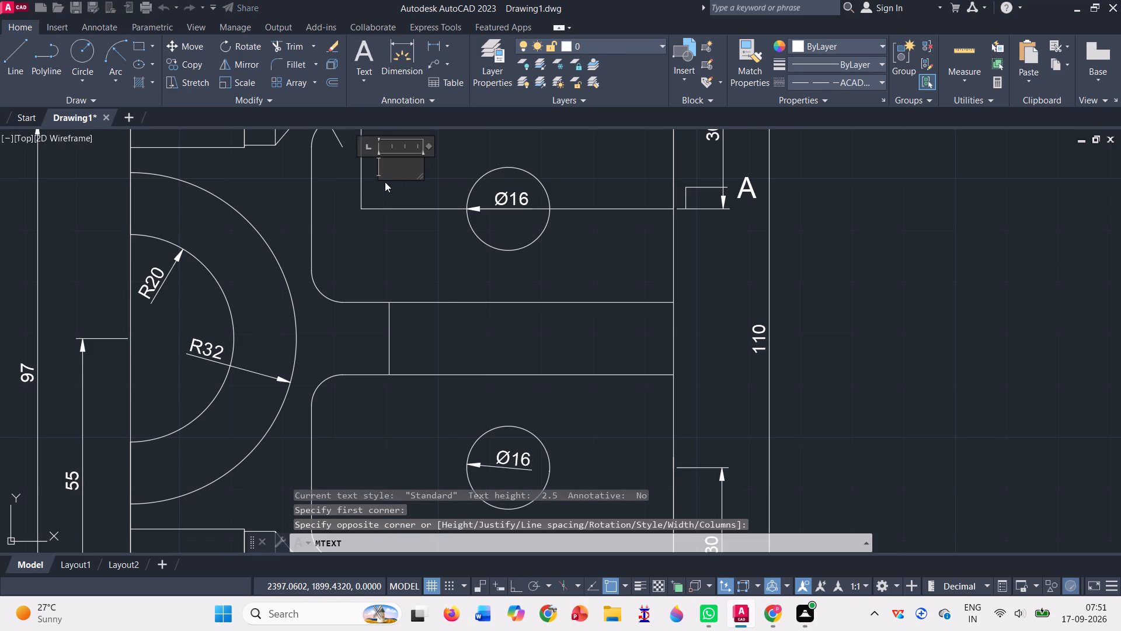
key("a")
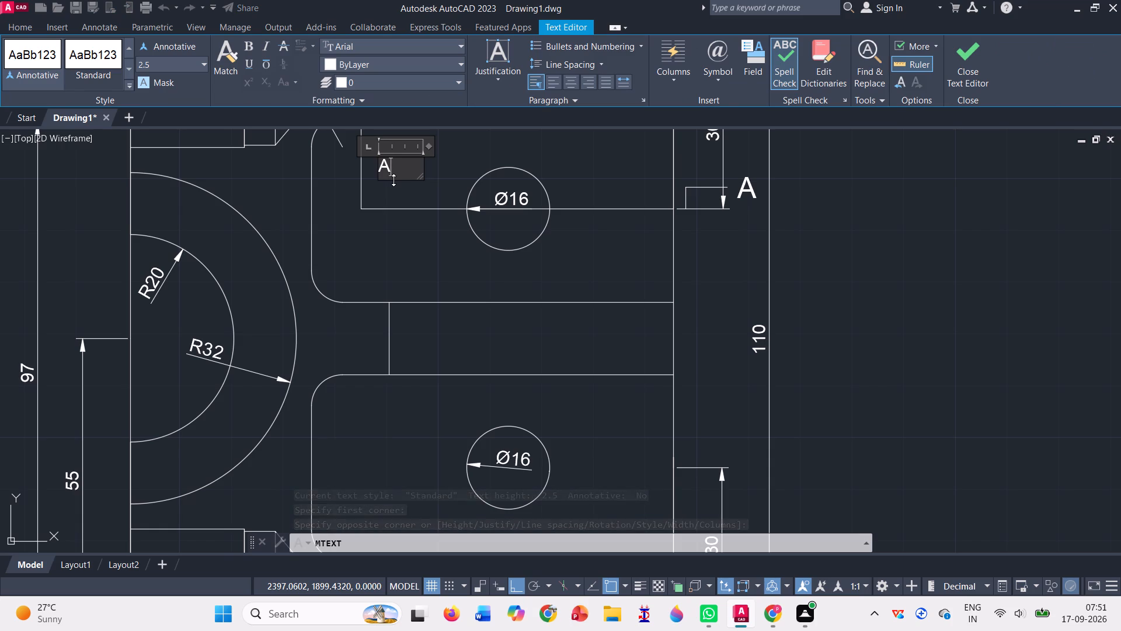
key("Return")
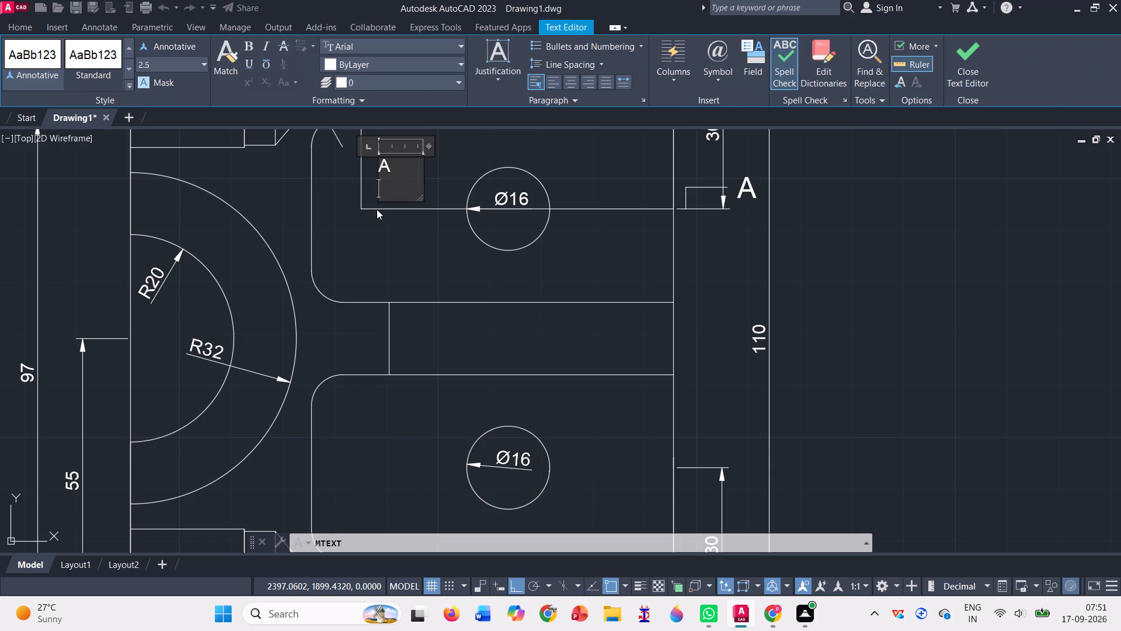
scroll(415, 157, "down", 2)
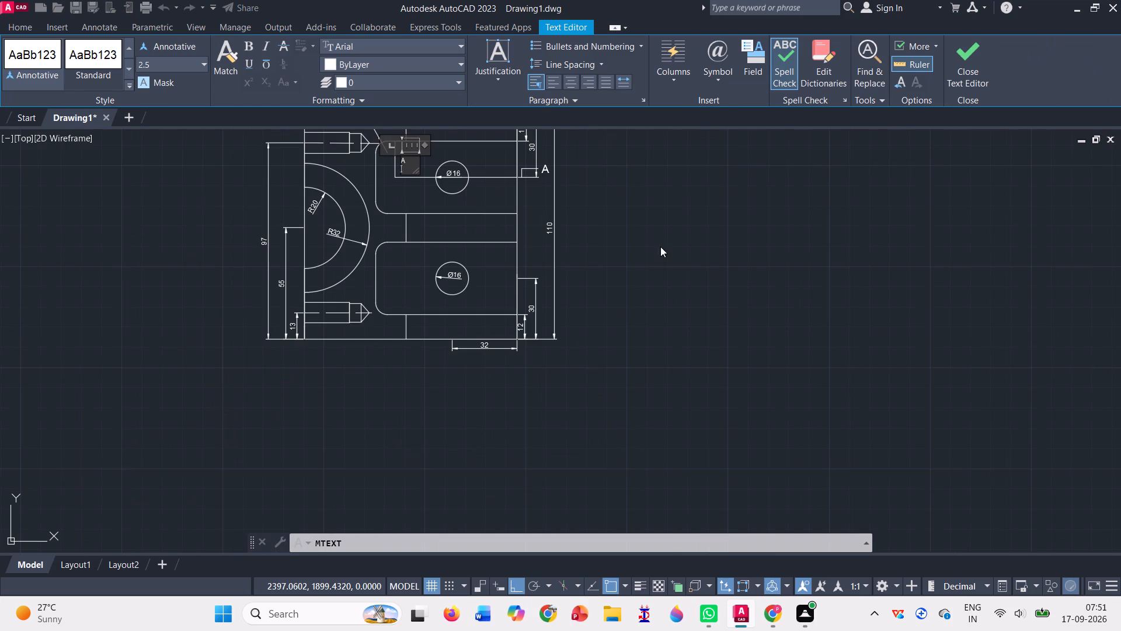
scroll(623, 231, "down", 1)
scroll(502, 160, "up", 3)
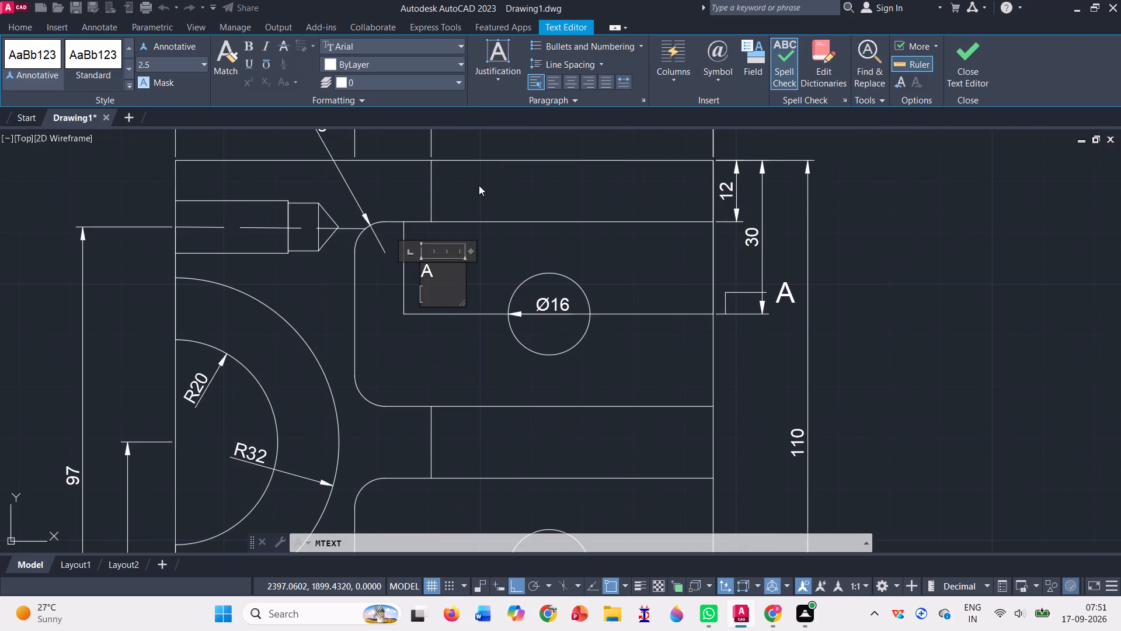
key("BackSpace")
key("BackSpace")
key("BackSpace")
key("Escape")
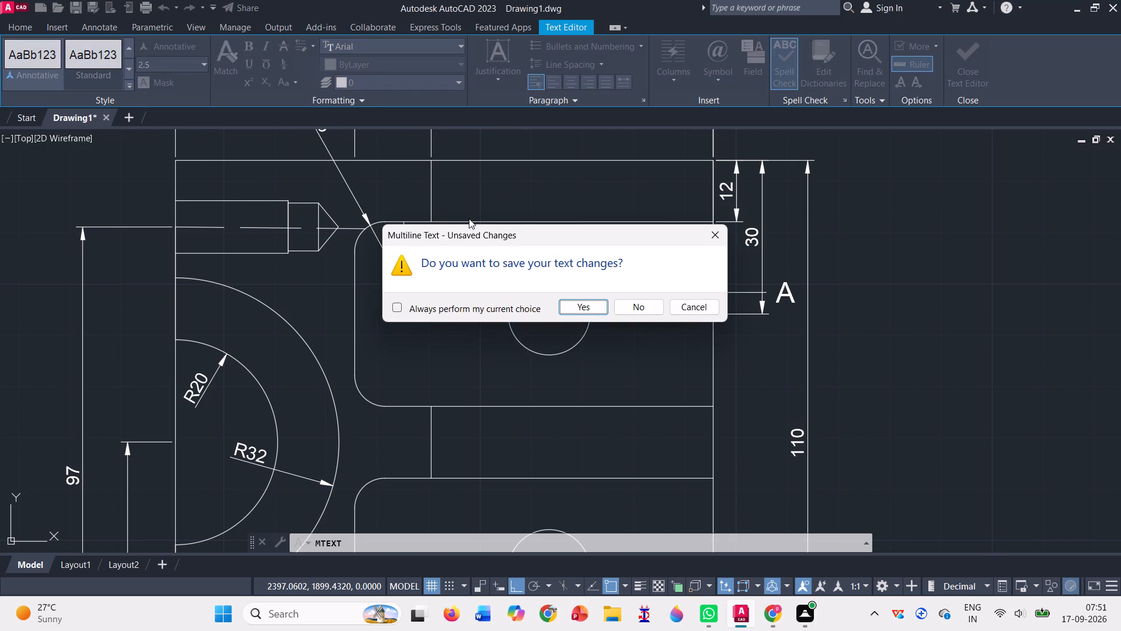
left_click(712, 237)
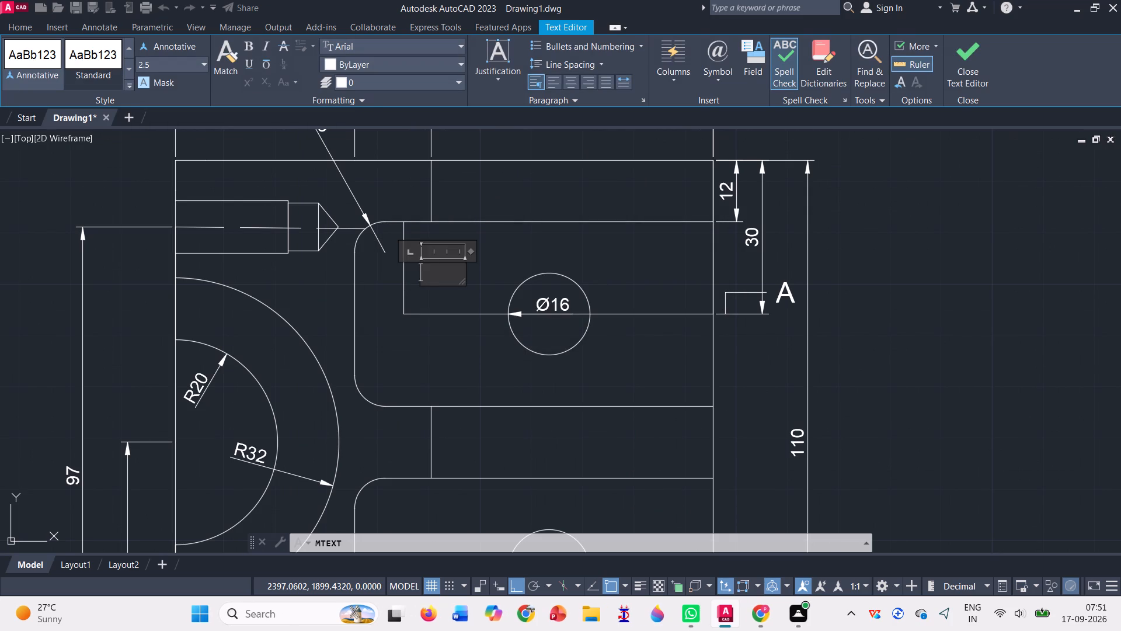
key("a")
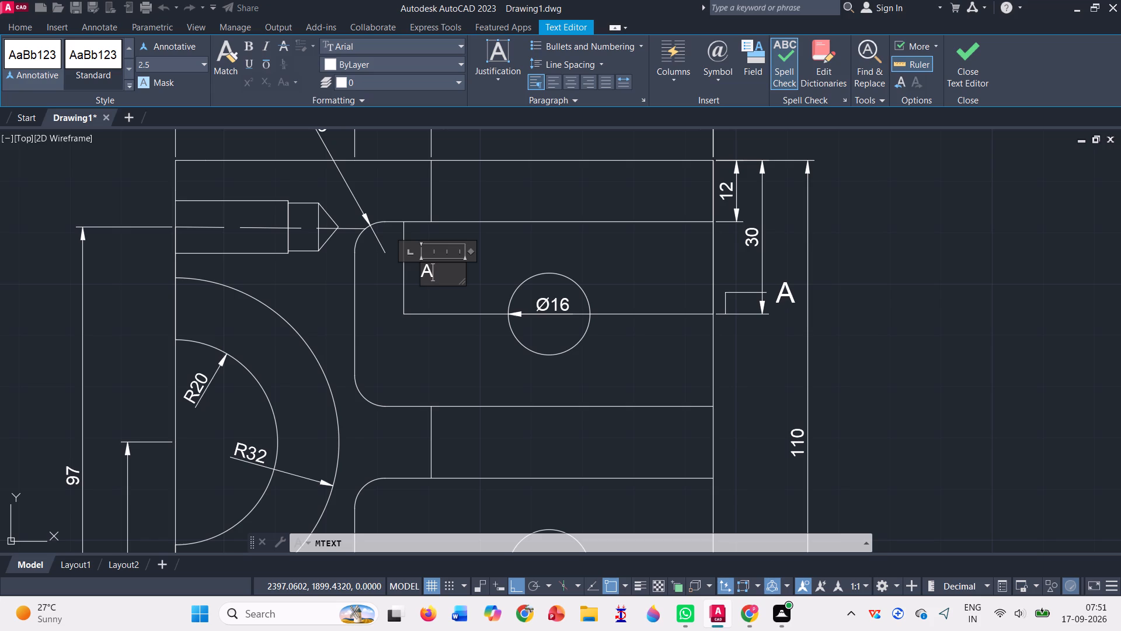
key("Return")
key("BackSpace")
left_click(965, 56)
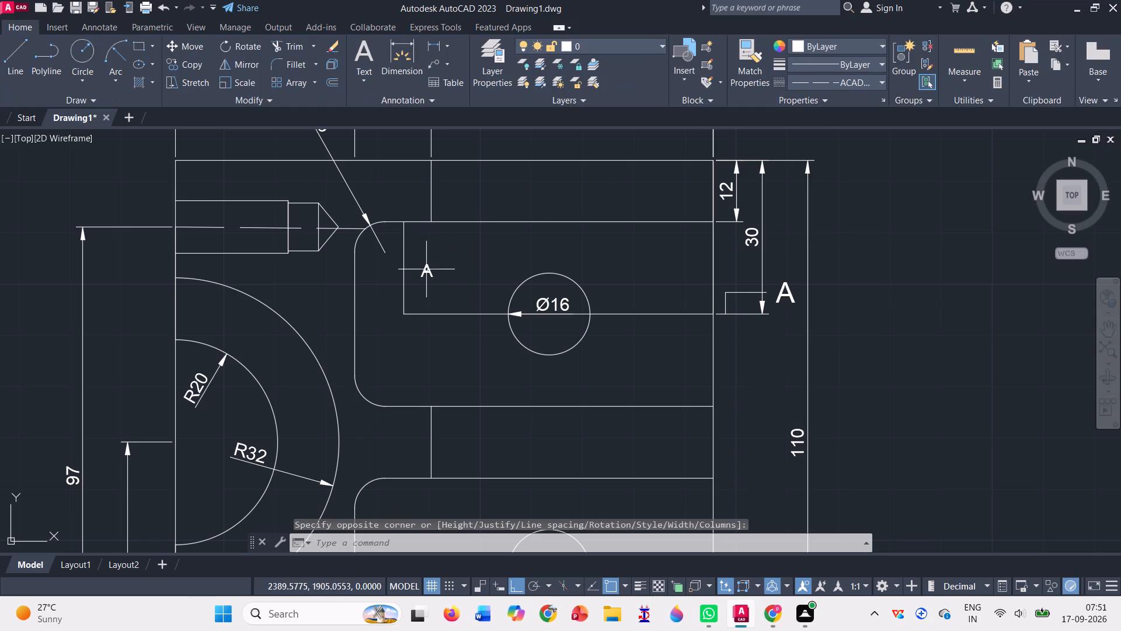
Move the small text A straight down inside the upper pocket to below the horizontal line through the Ø16 hole.
left_click(426, 272)
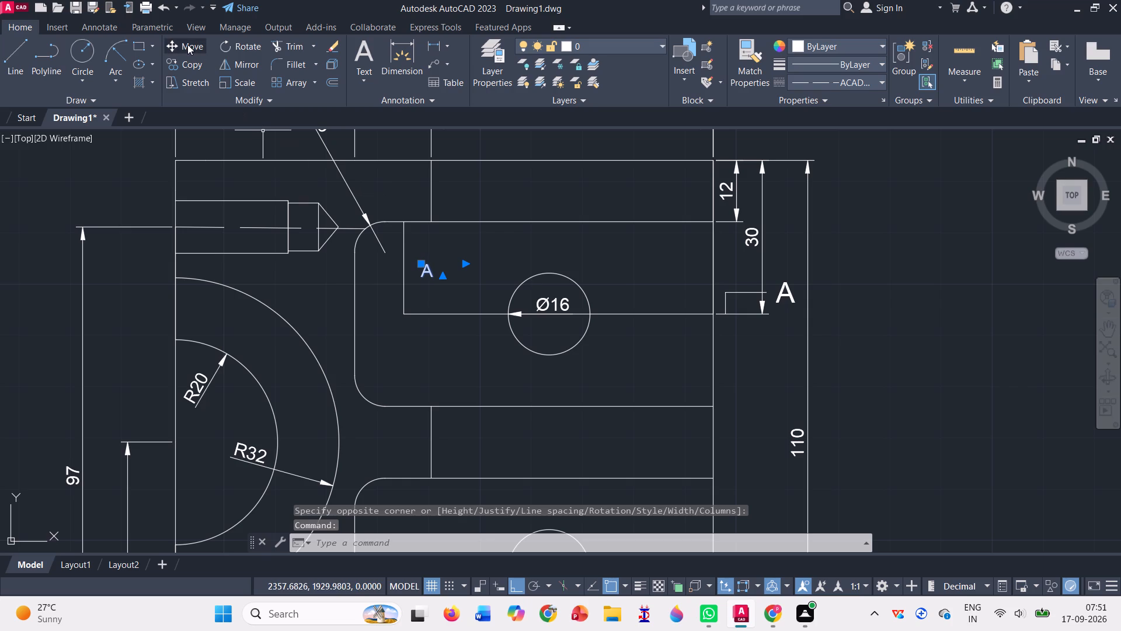
left_click(187, 44)
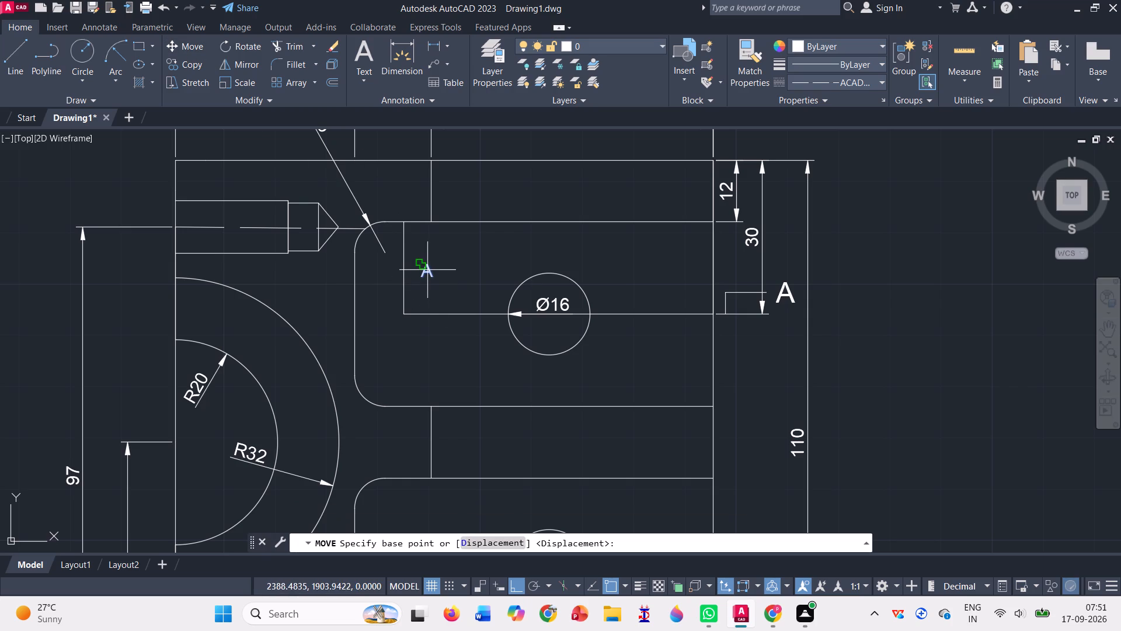
left_click_drag(427, 270, 360, 346)
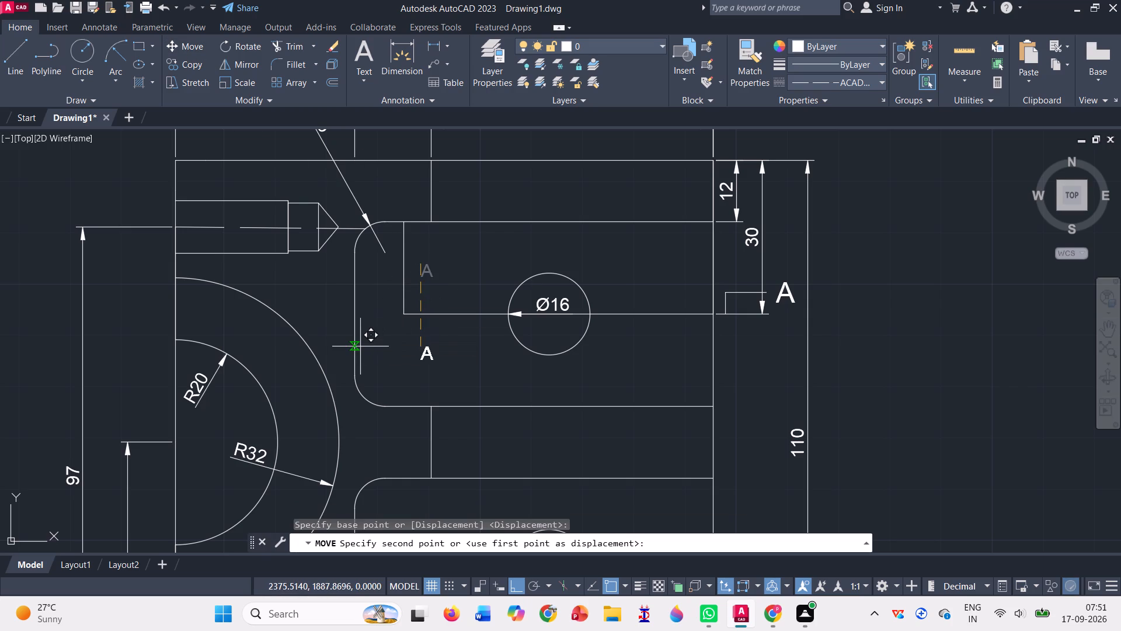
left_click_drag(360, 346, 385, 363)
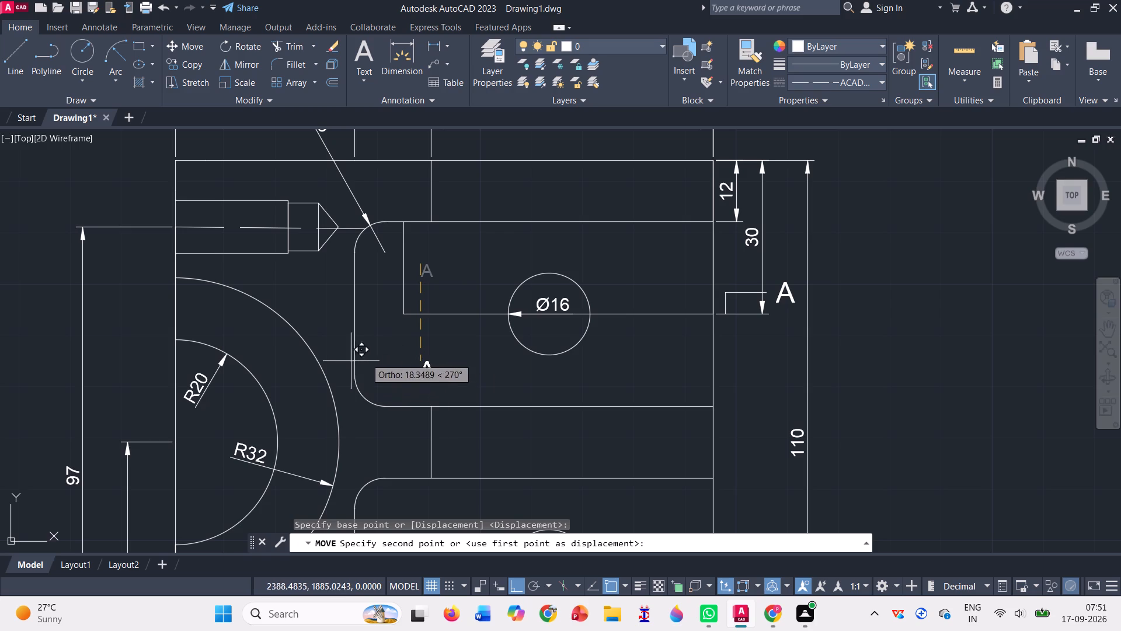
left_click(385, 350)
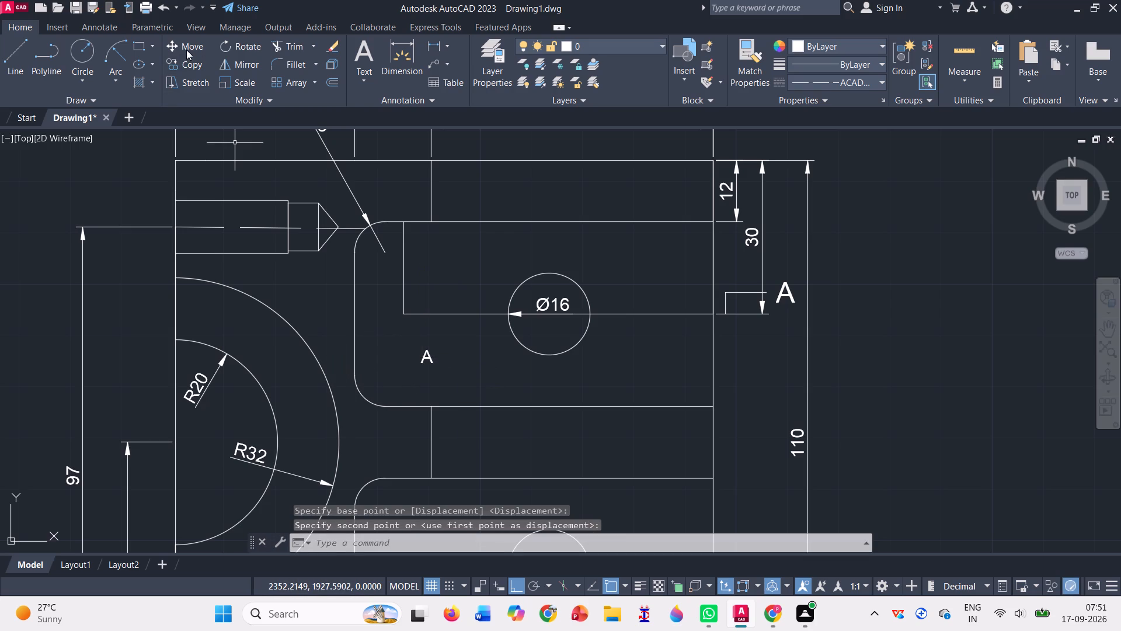
Move the same small A horizontally about 11 to just inside the upper pocket's left edge.
left_click(186, 50)
left_click(424, 361)
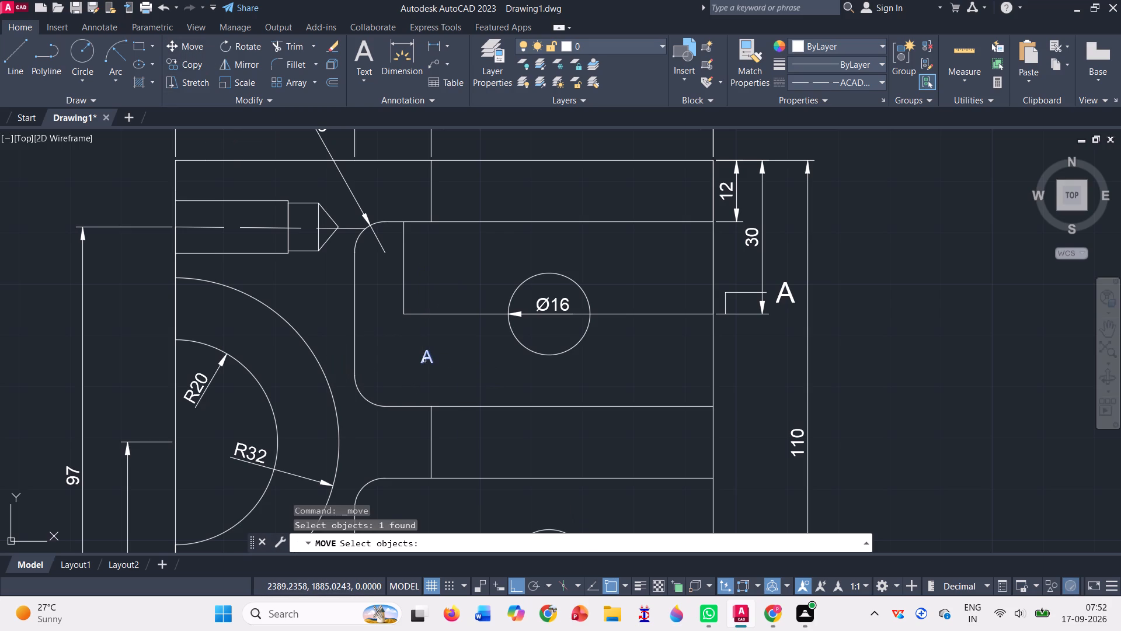
left_click_drag(427, 359, 377, 356)
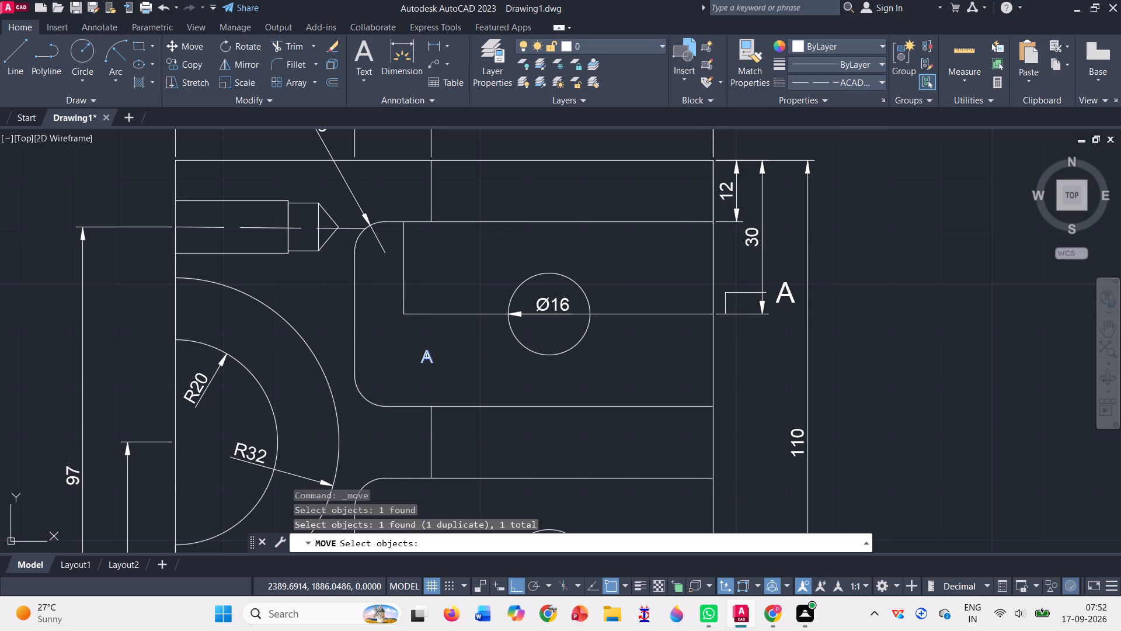
key("Return")
left_click_drag(426, 355, 363, 355)
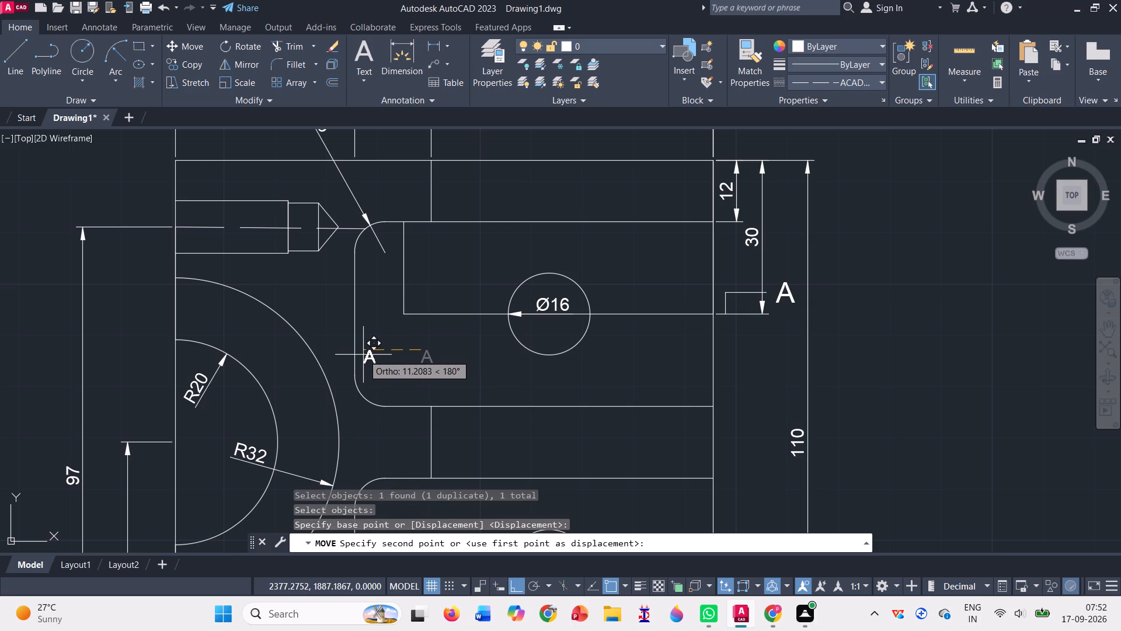
left_click(363, 355)
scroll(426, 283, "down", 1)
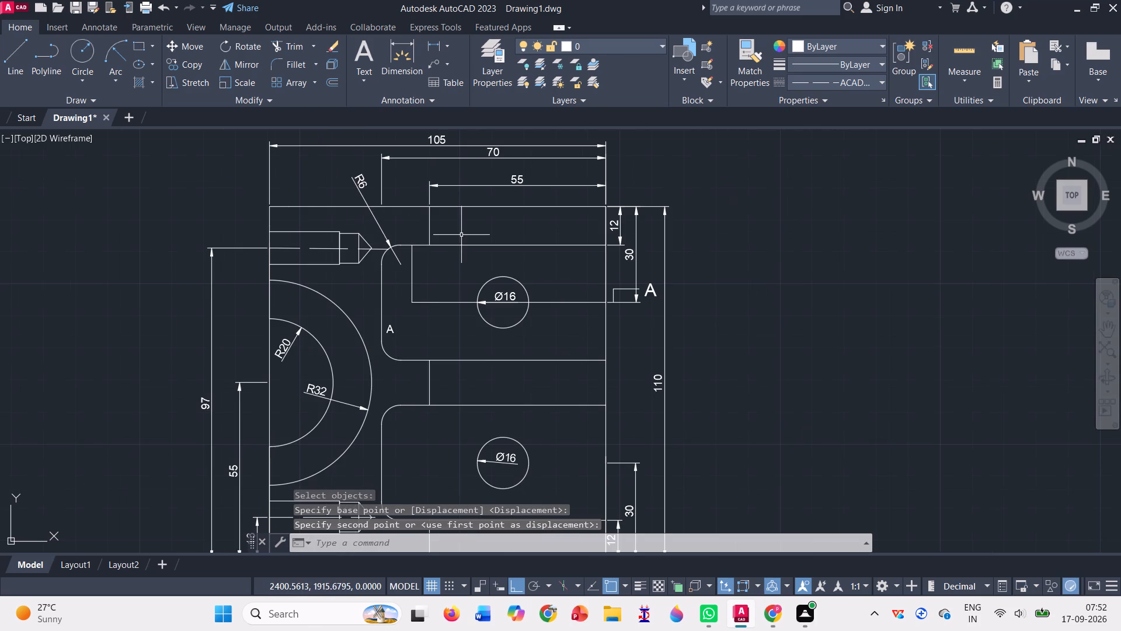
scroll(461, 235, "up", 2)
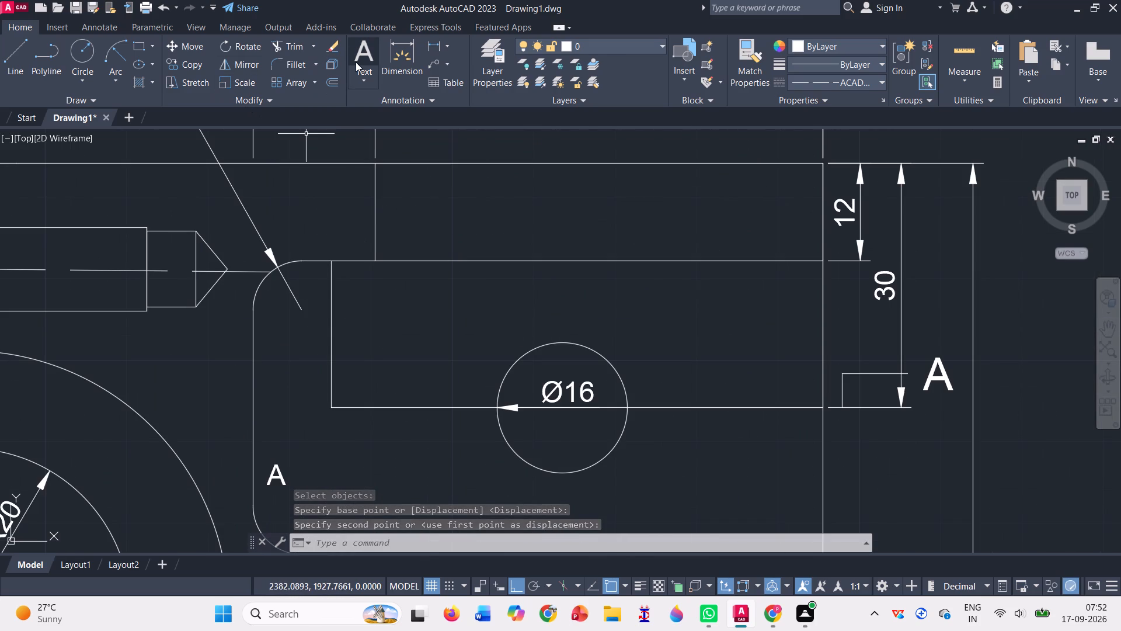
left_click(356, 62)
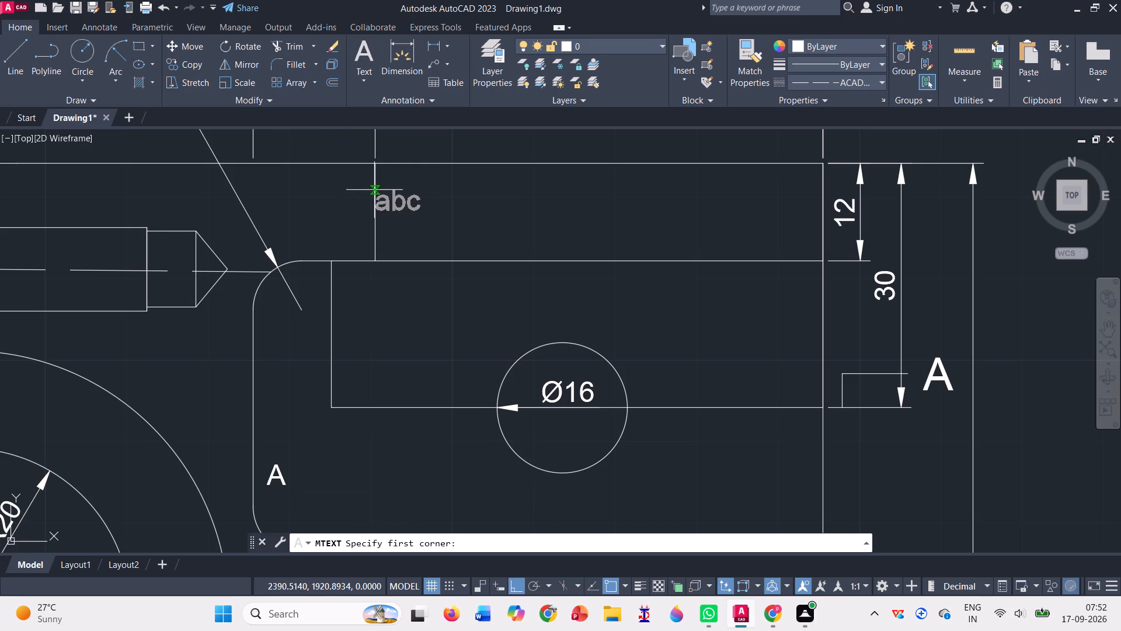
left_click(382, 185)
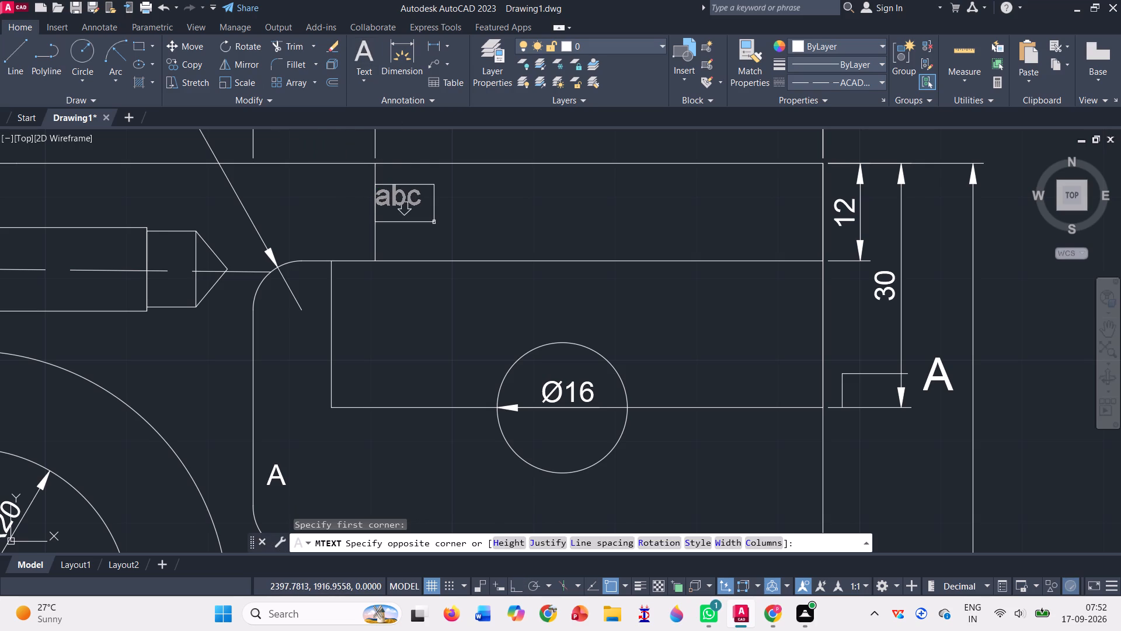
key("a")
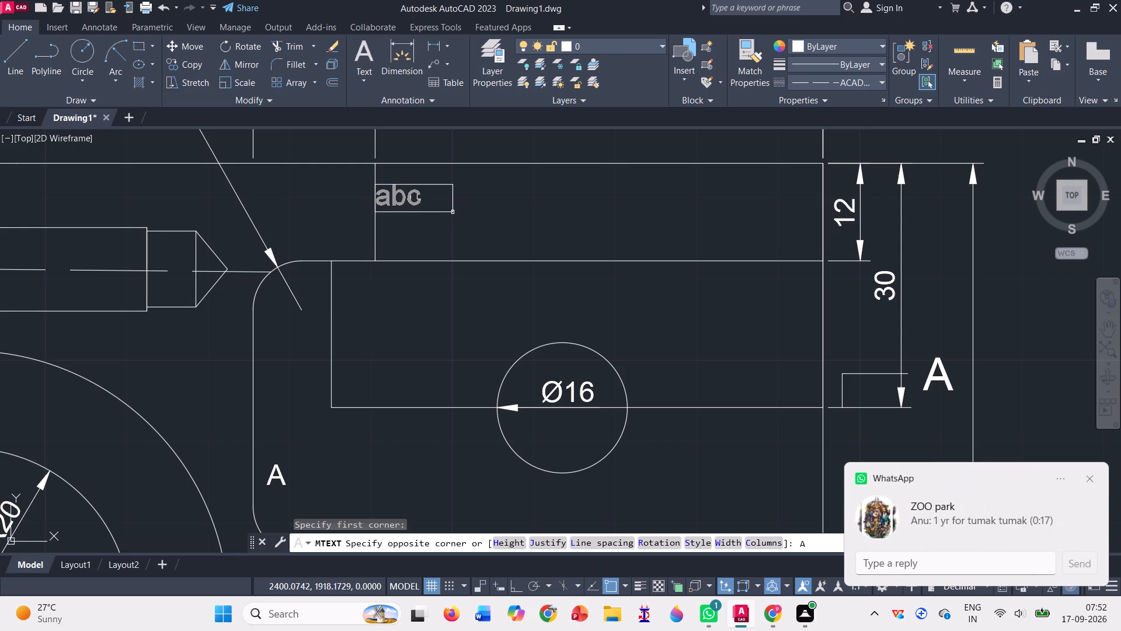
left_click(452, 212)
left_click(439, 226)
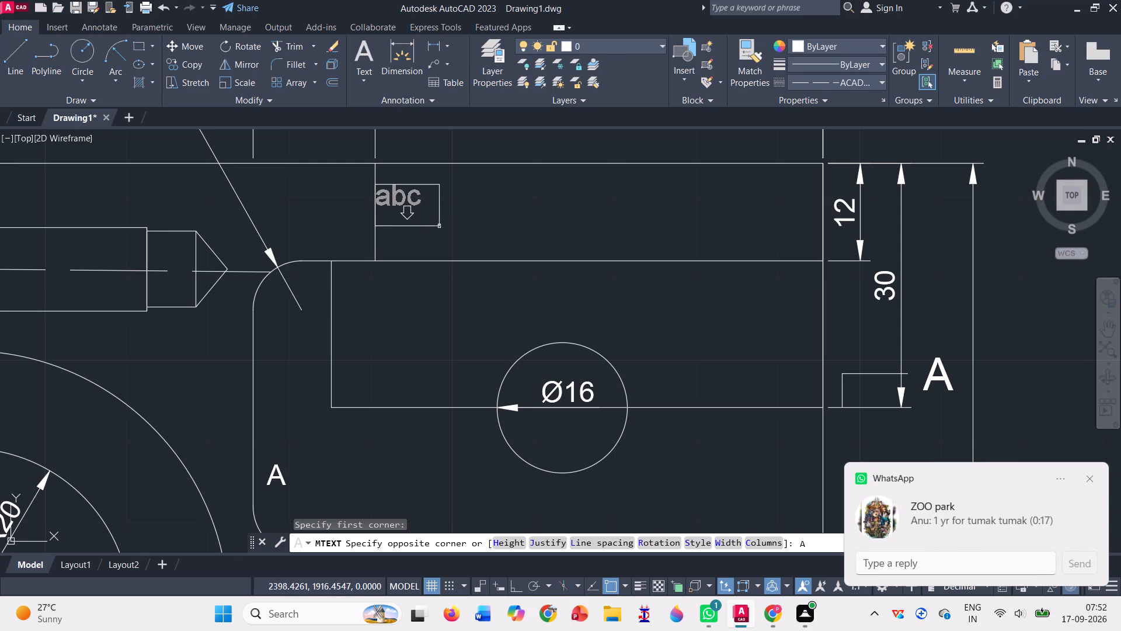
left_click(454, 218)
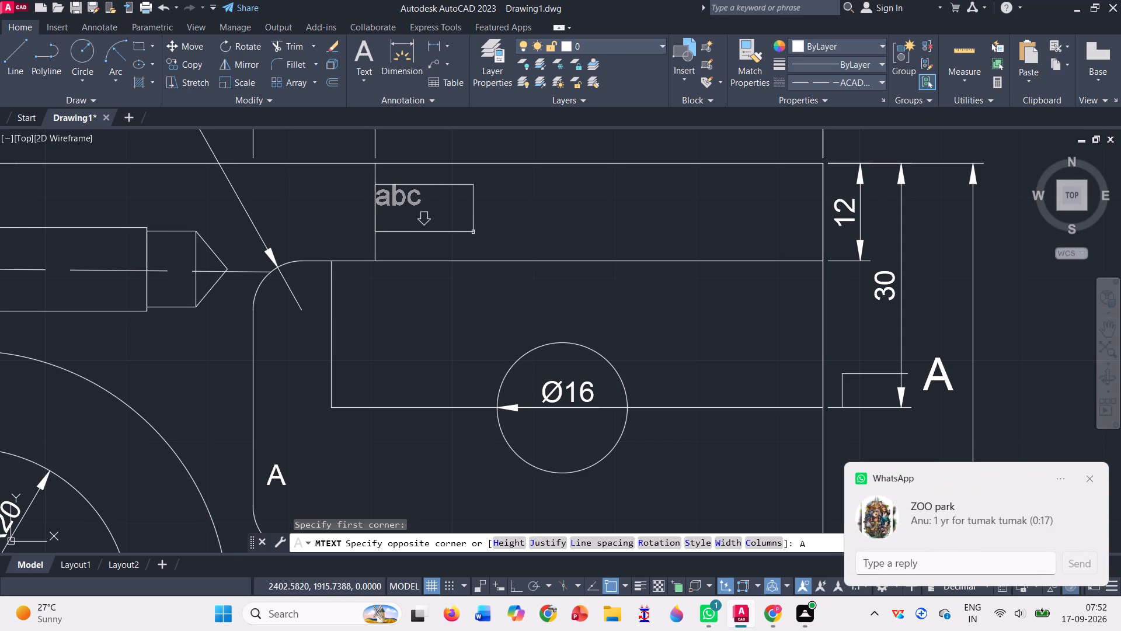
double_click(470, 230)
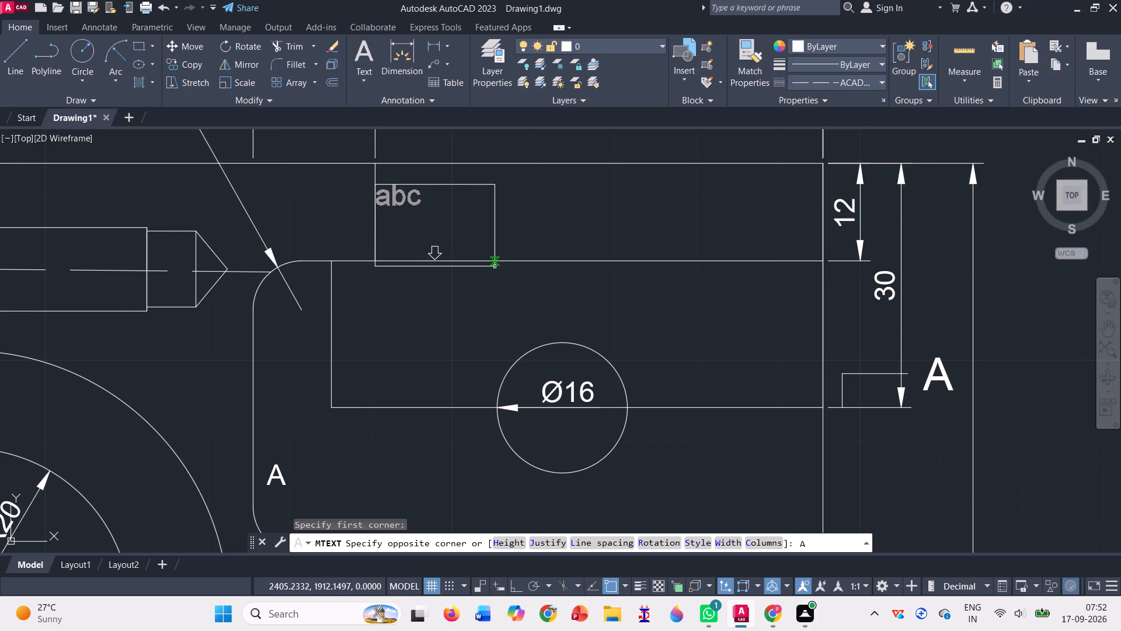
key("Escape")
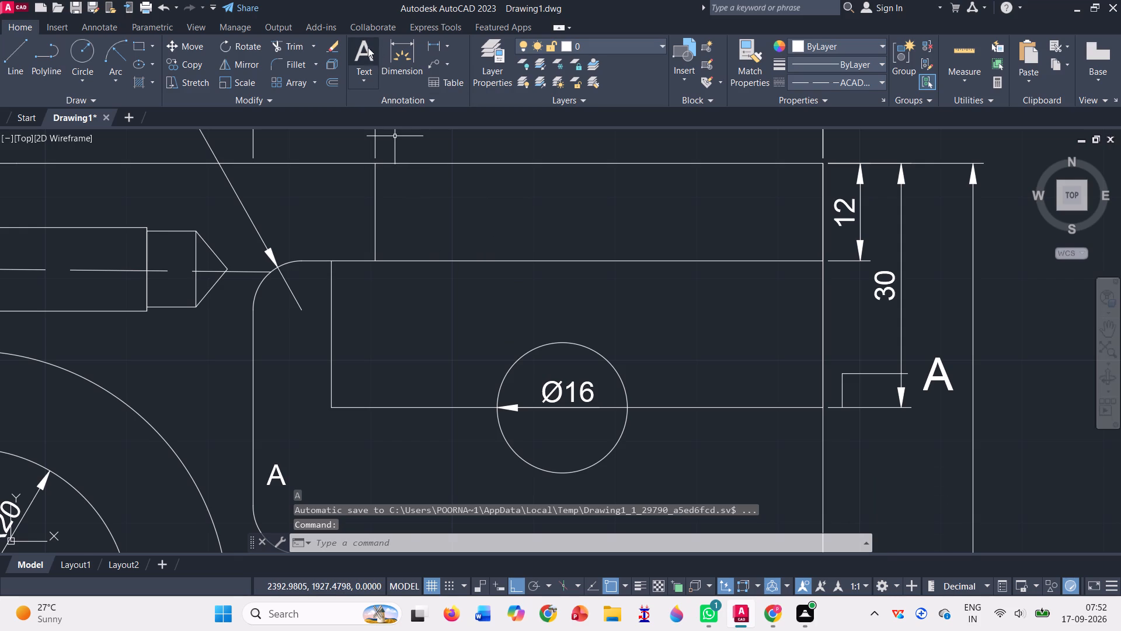
Add a multiline text A, 2.5 high, in the strip above the upper pocket, just right of the short vertical line.
left_click(367, 47)
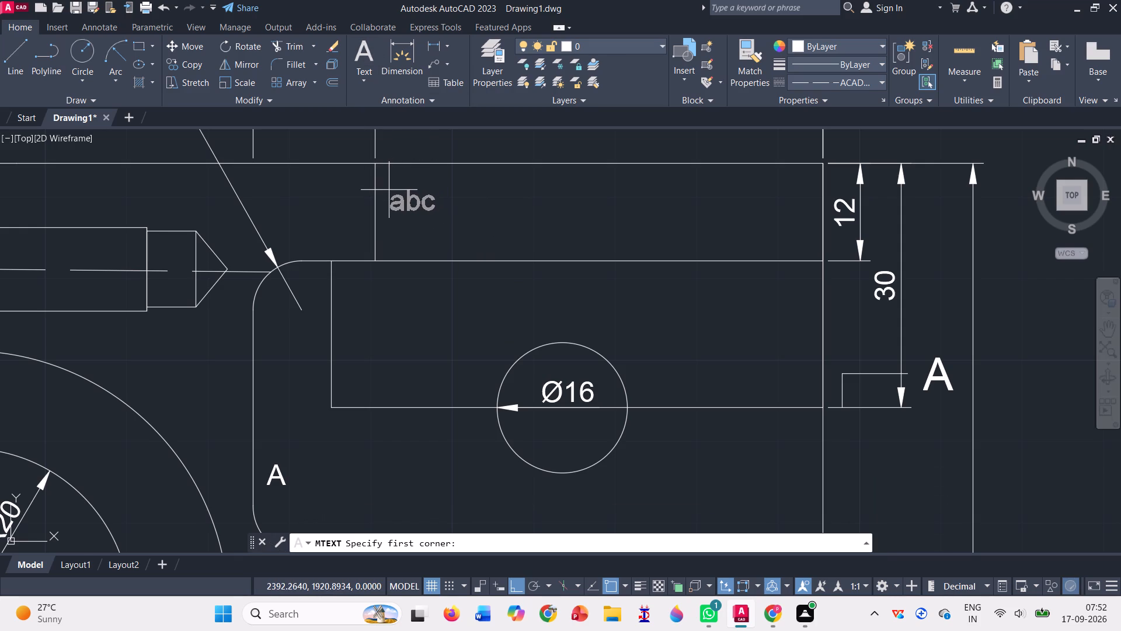
left_click(389, 190)
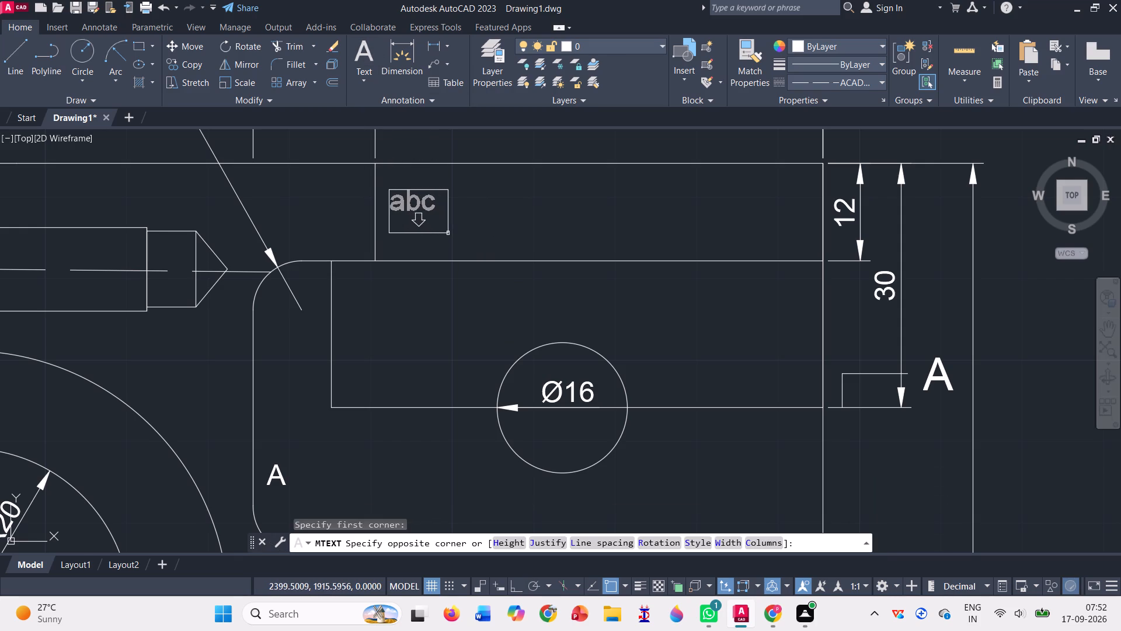
left_click(448, 233)
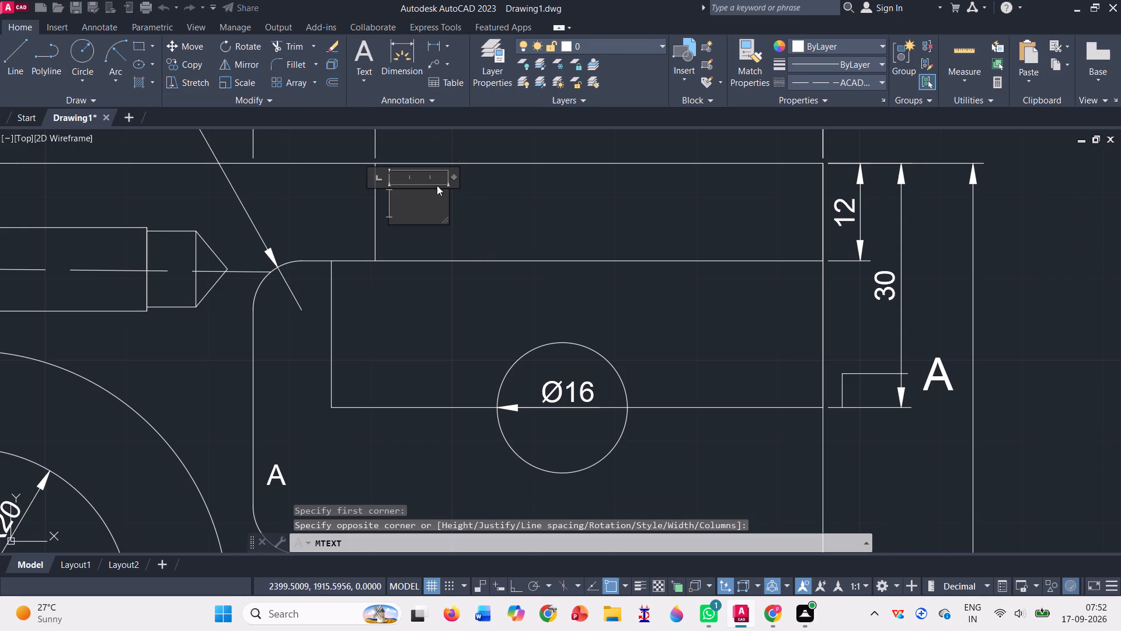
key("a")
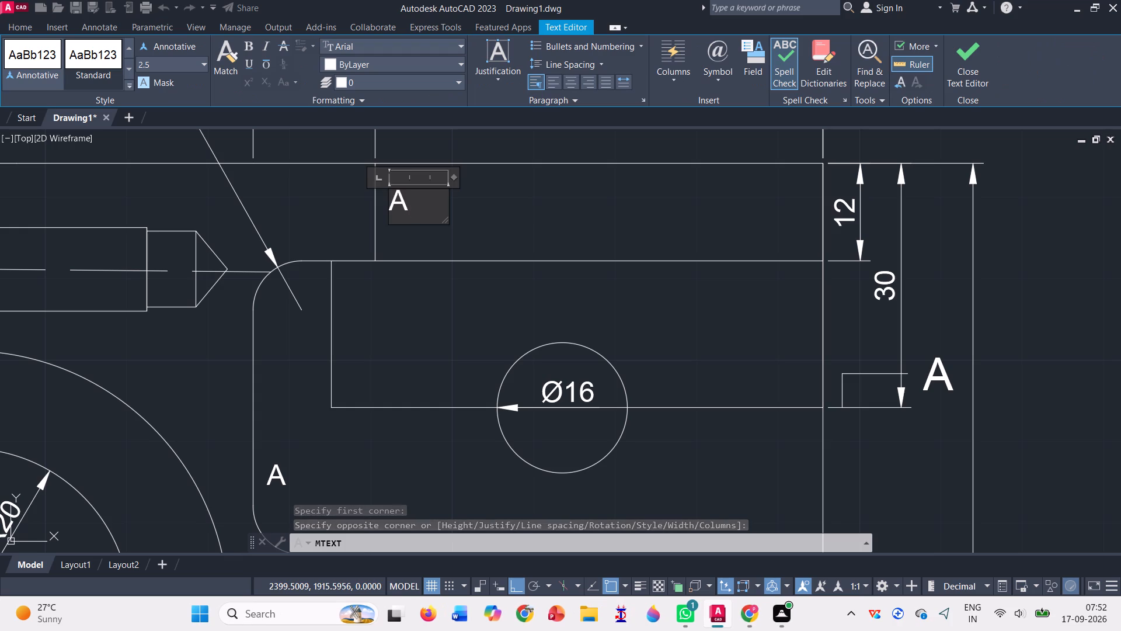
key("Return")
key("BackSpace")
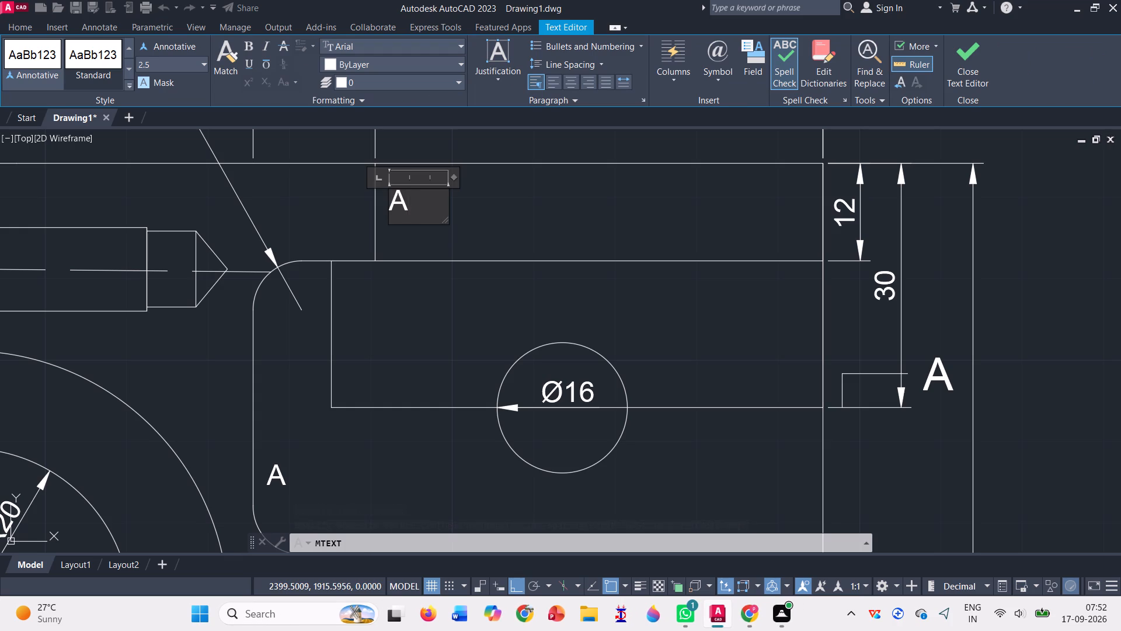
left_click(972, 61)
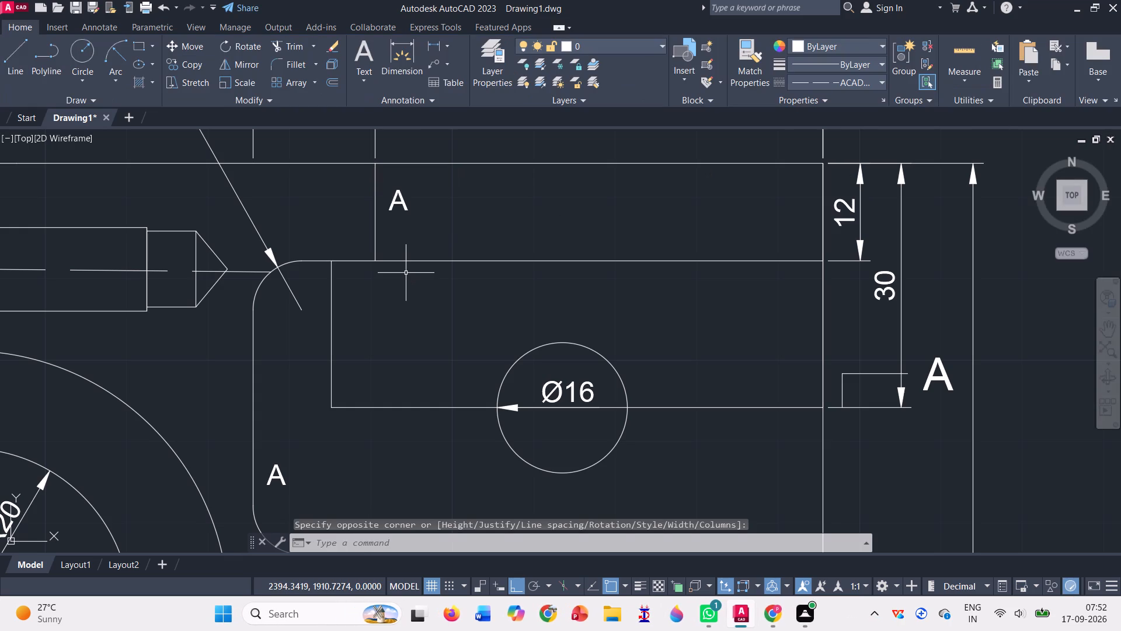
Run LOGFILEOFF to turn off the log file.
scroll(259, 359, "down", 2)
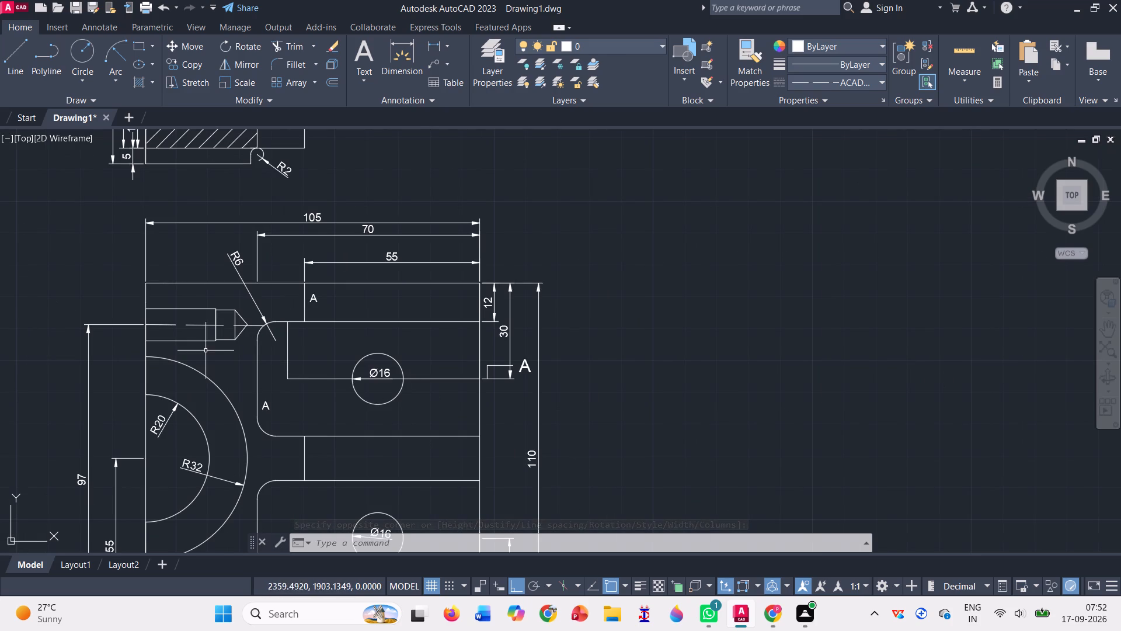
scroll(106, 297, "up", 1)
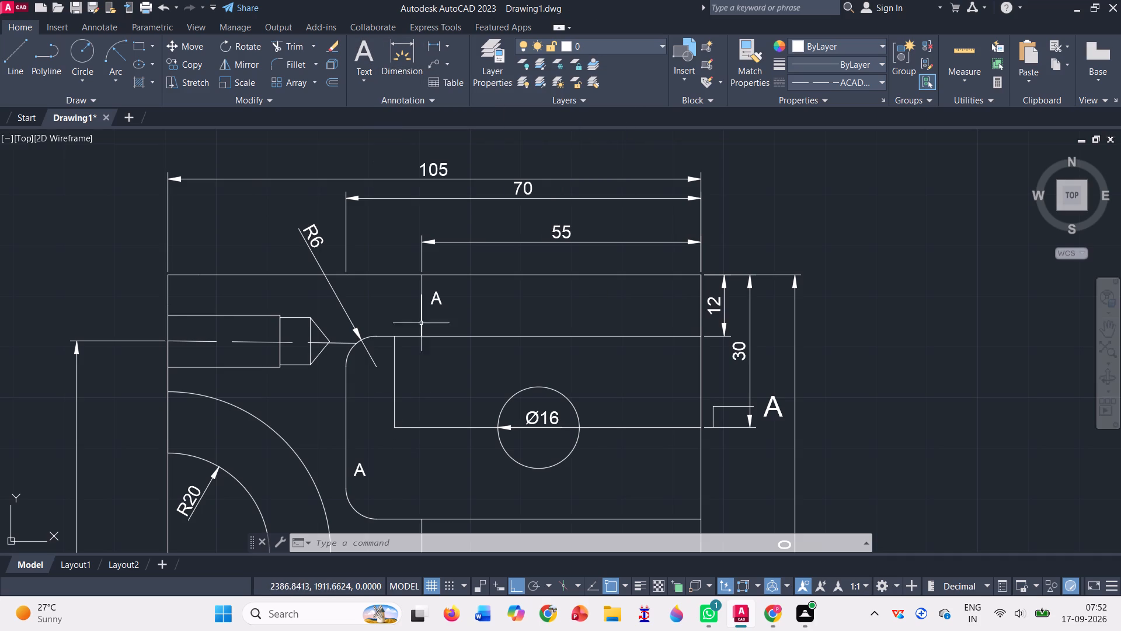
scroll(521, 289, "down", 2)
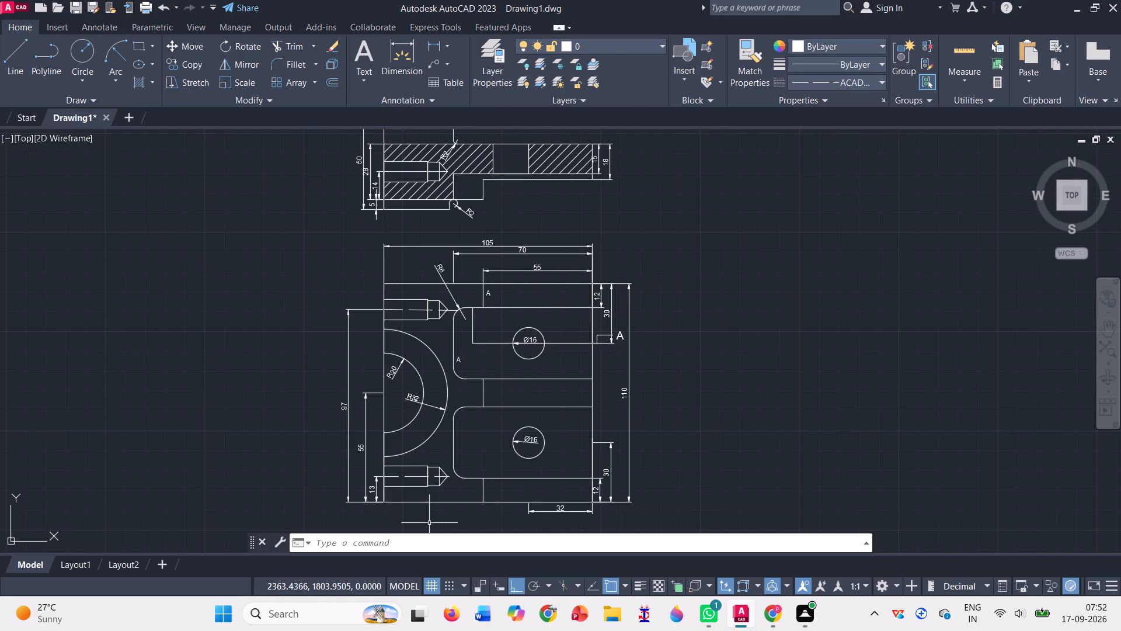
left_click(428, 536)
type("LOG")
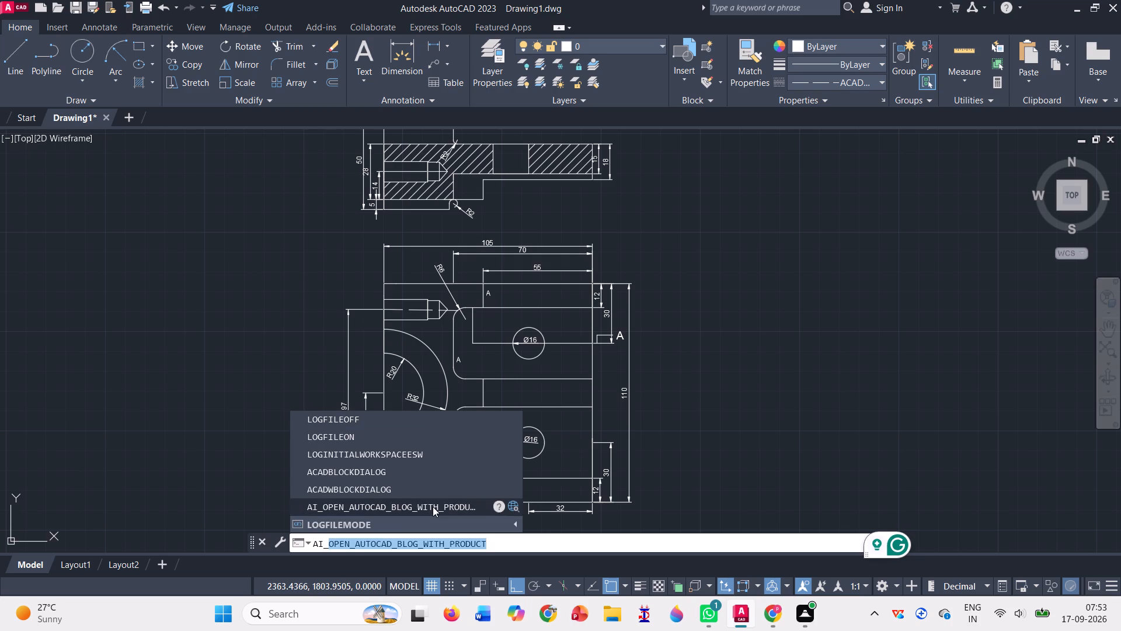
left_click(361, 421)
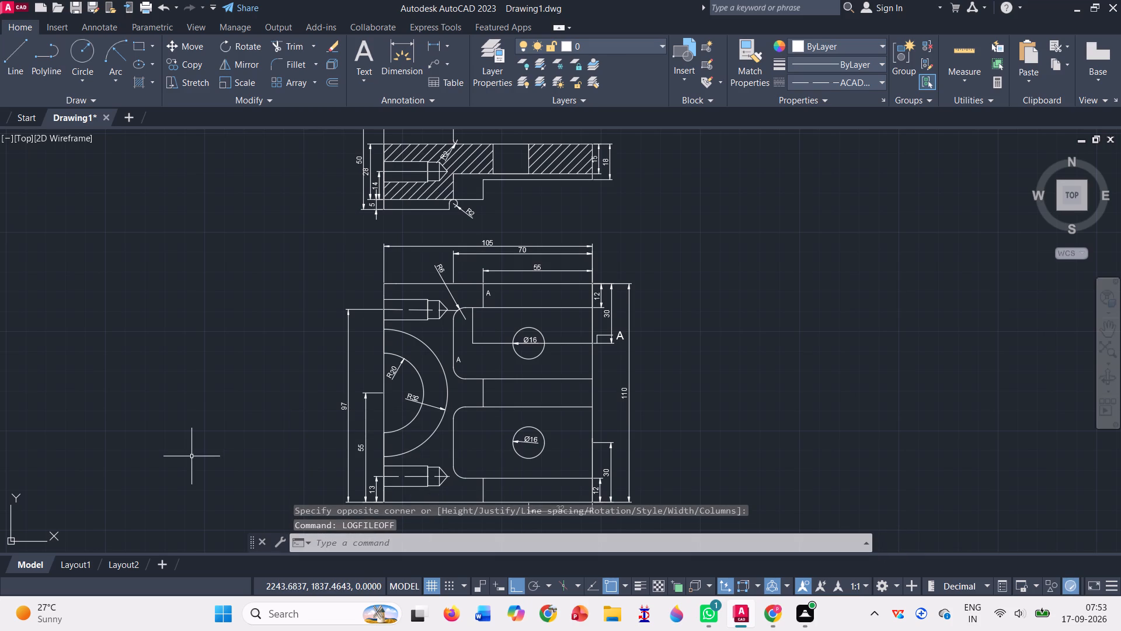
Save the drawing in Documents as Forked Mounting Bracket in AutoCAD 2018 Drawing format.
key("ctrl+s")
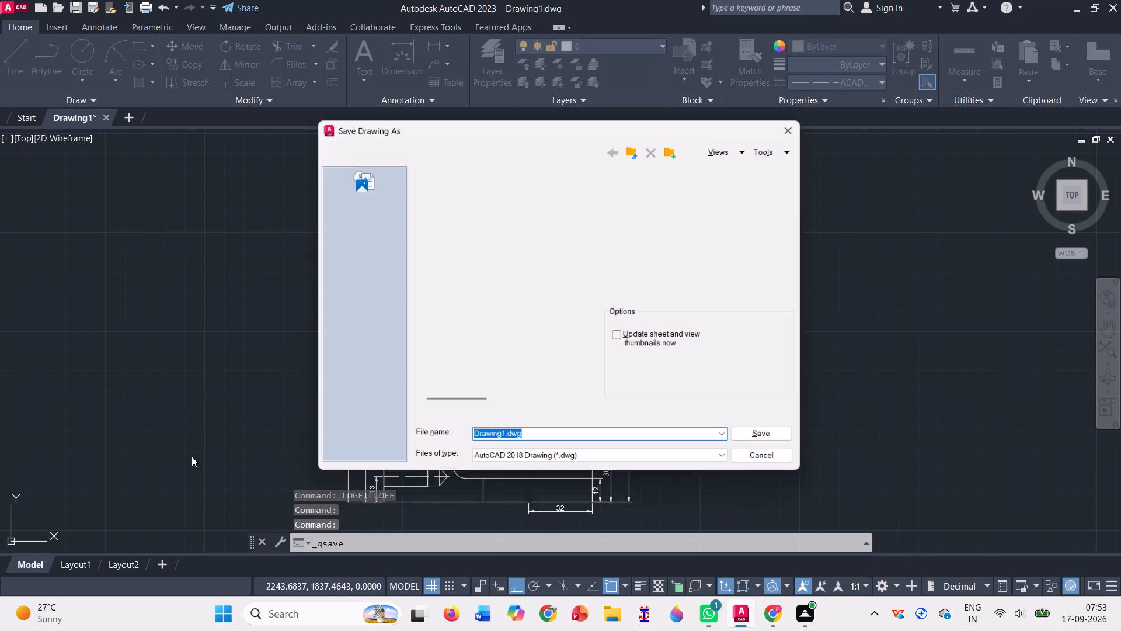
key("BackSpace")
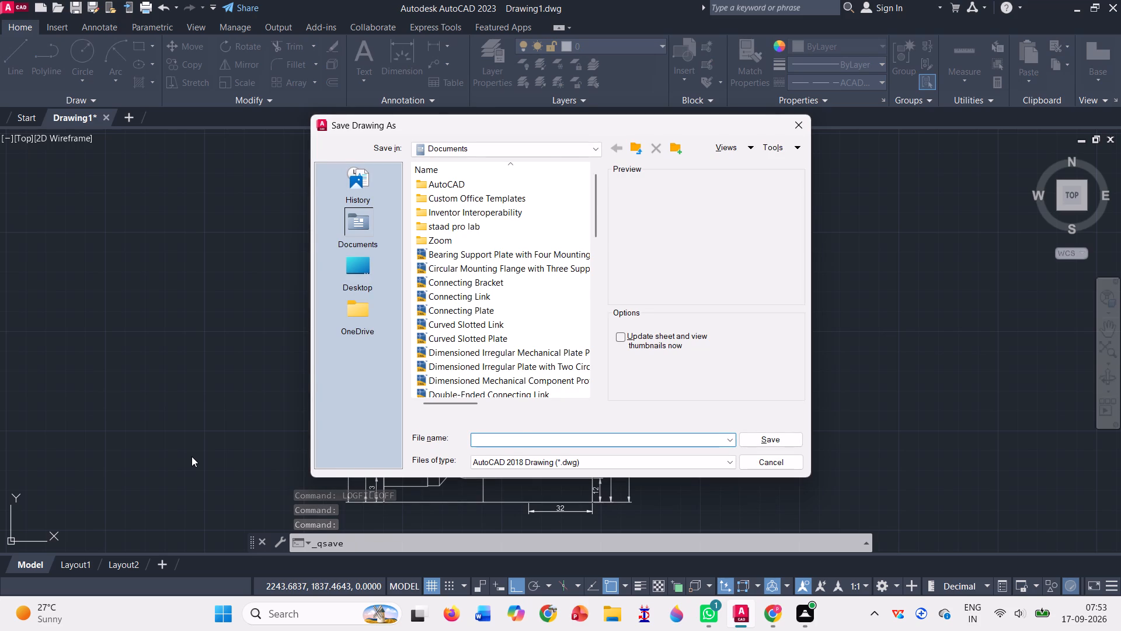
key("ctrl+v")
key("Return")
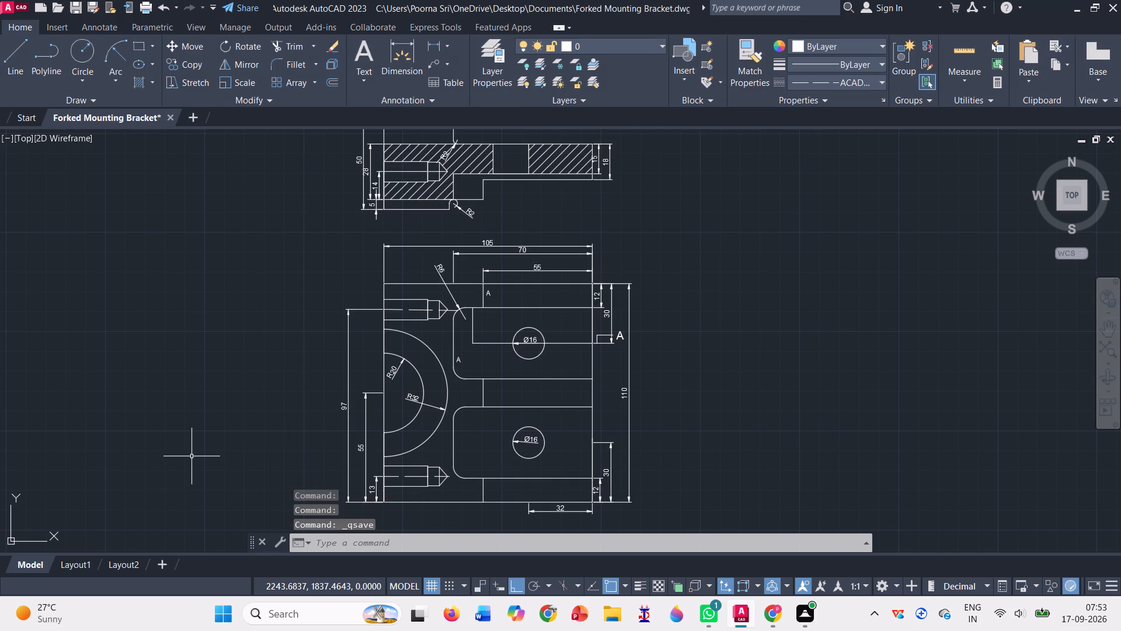
Plot the model in landscape with AutoCAD PDF (Smallest File).pc3 and save it in Documents as Forked Mounting Bracket-Model.pdf.
left_click(143, 8)
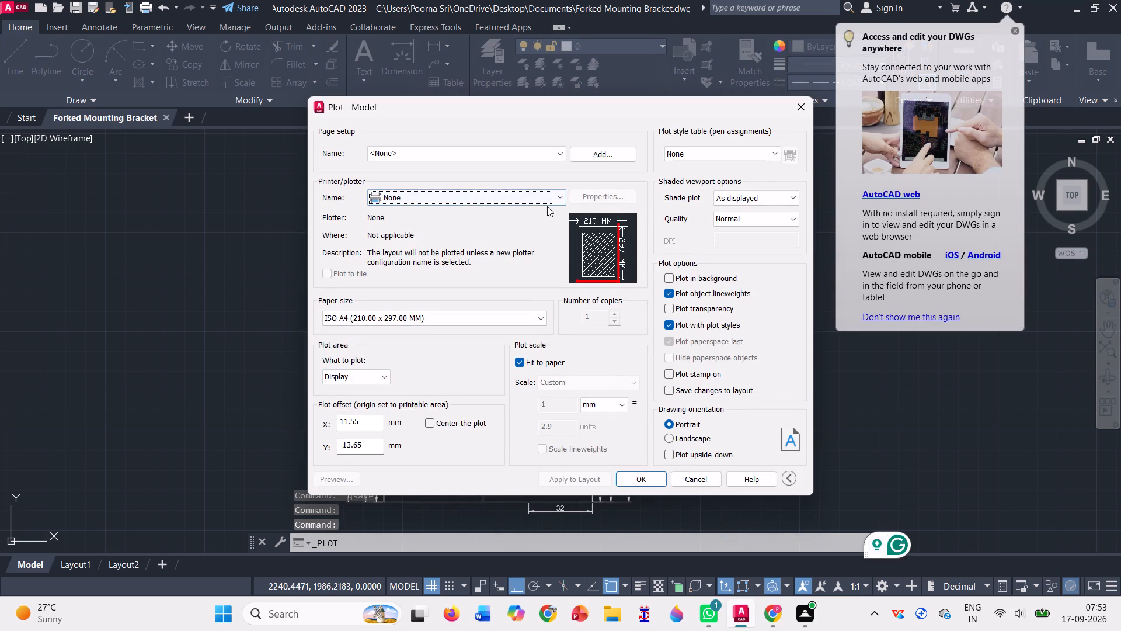
left_click(563, 197)
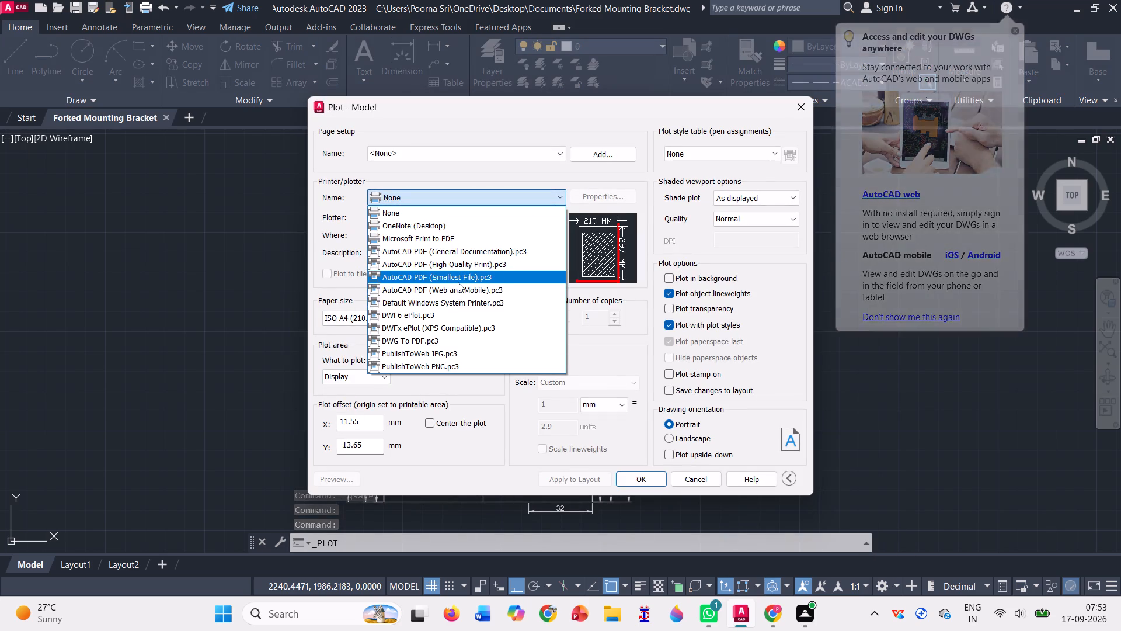
left_click(458, 282)
left_click(673, 435)
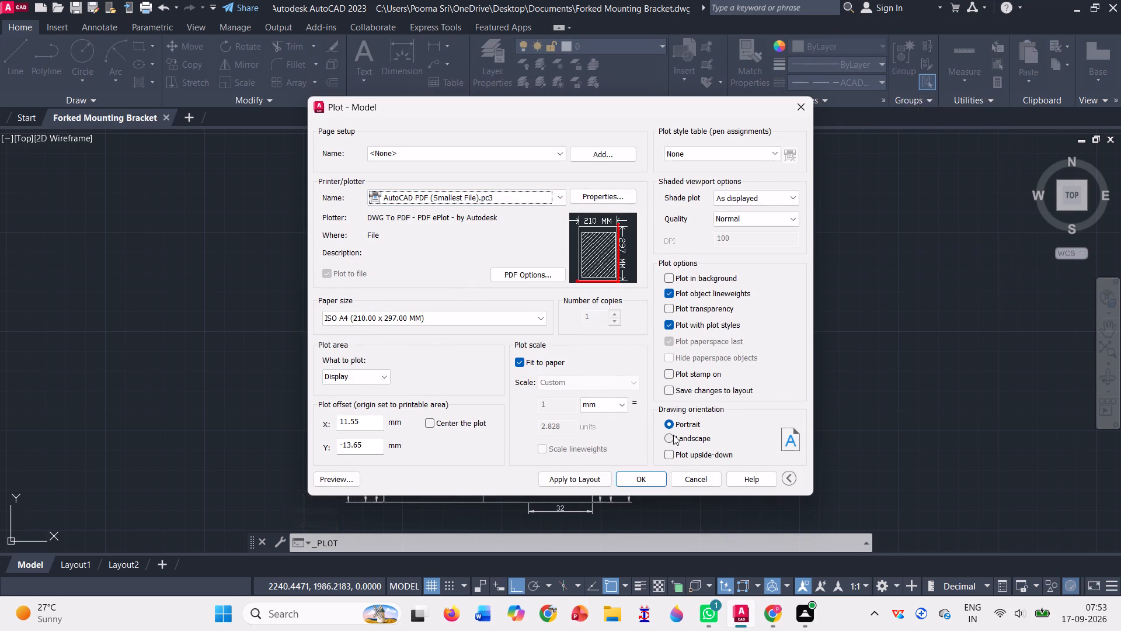
left_click(645, 483)
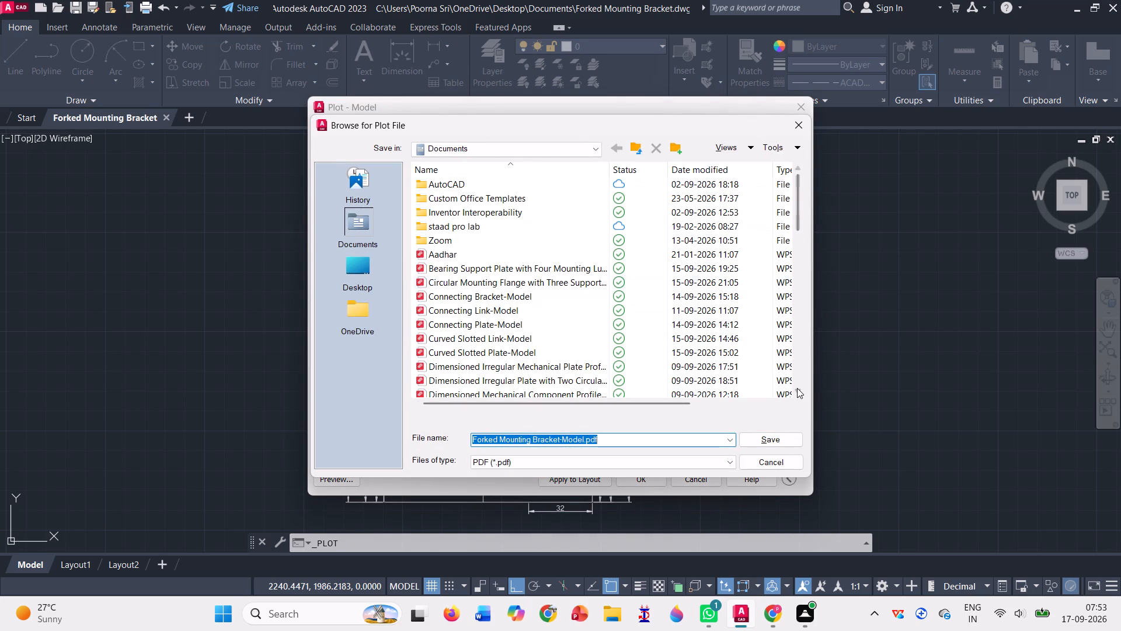
left_click(764, 436)
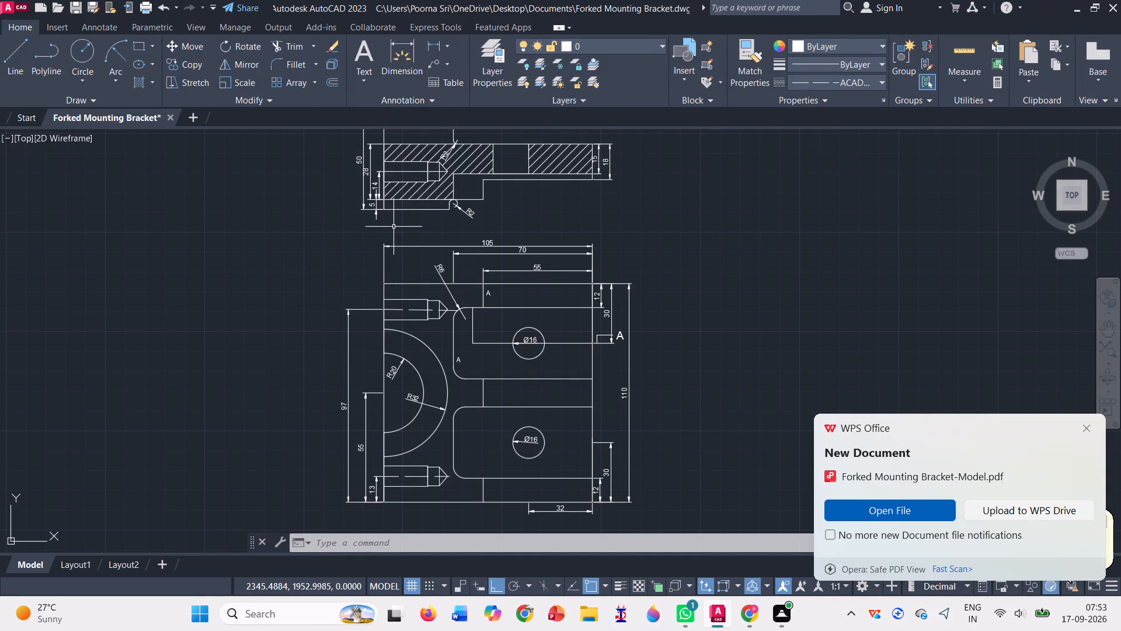
Open the plotted Forked Mounting Bracket-Model.pdf in WPS Office.
left_click(910, 512)
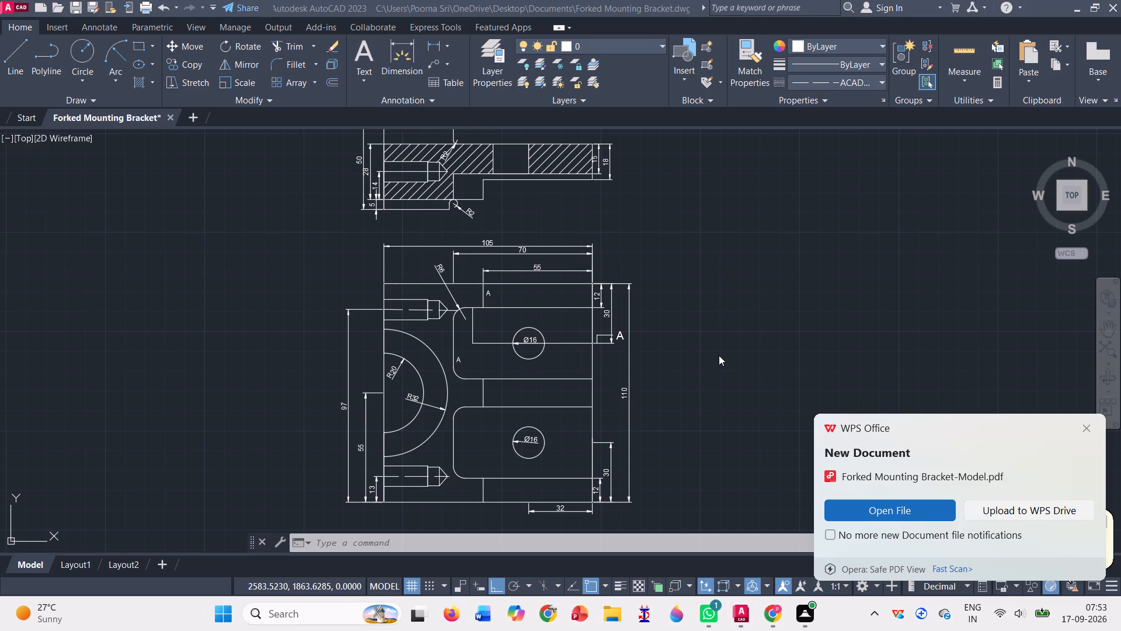